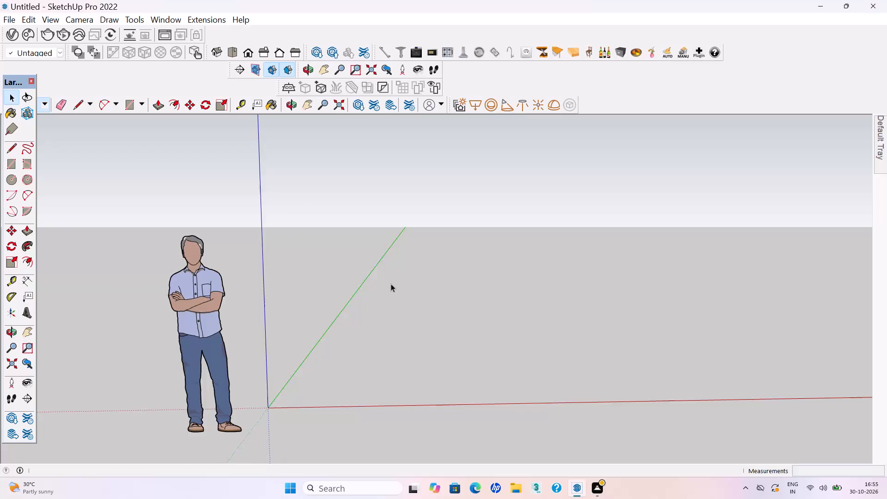
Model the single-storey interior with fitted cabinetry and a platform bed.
Place a guide parallel to the green axis just beyond the origin, with a second parallel guide 9" from it.
scroll(414, 311, down, 4)
middle_drag(423, 358, 423, 336)
middle_drag(439, 372, 442, 379)
middle_drag(446, 397, 449, 403)
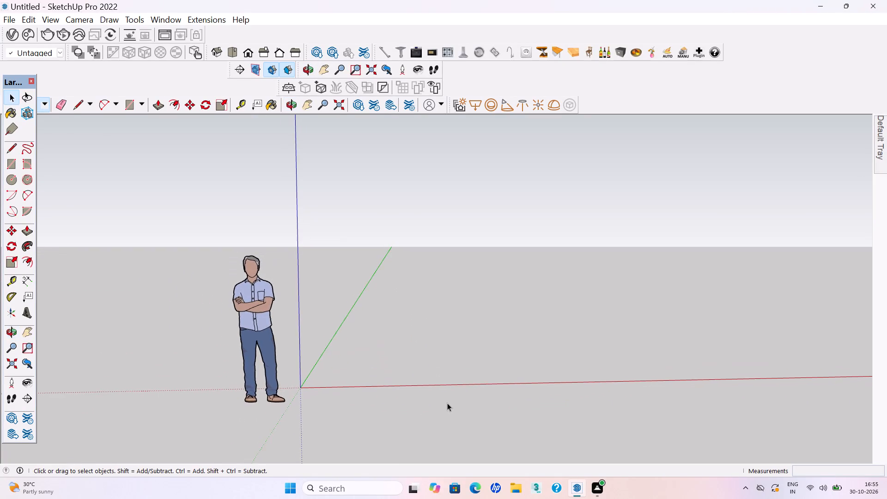
scroll(446, 402, up, 1)
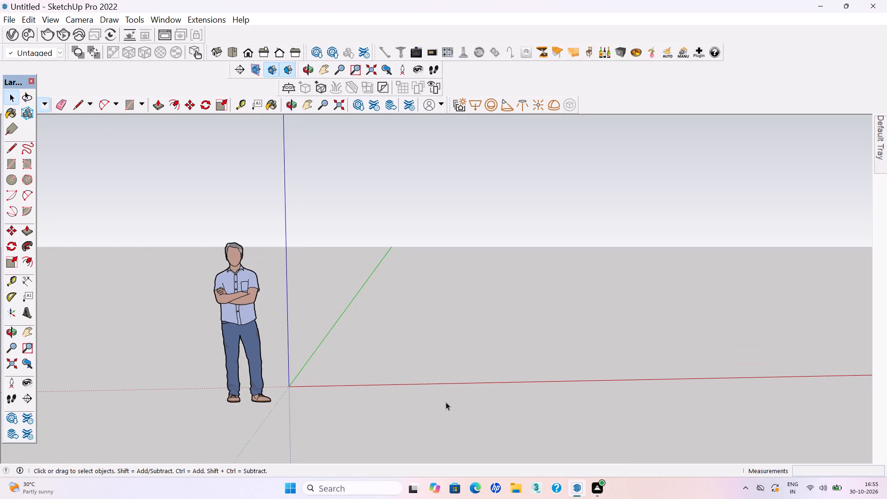
key(t)
scroll(308, 347, down, 4)
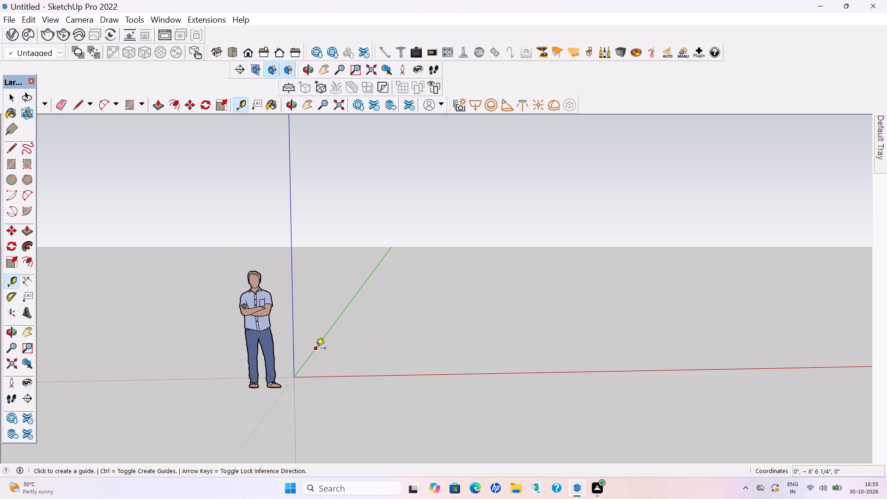
middle_drag(318, 349, 353, 420)
scroll(326, 344, up, 3)
middle_drag(322, 330, 290, 293)
scroll(333, 339, up, 2)
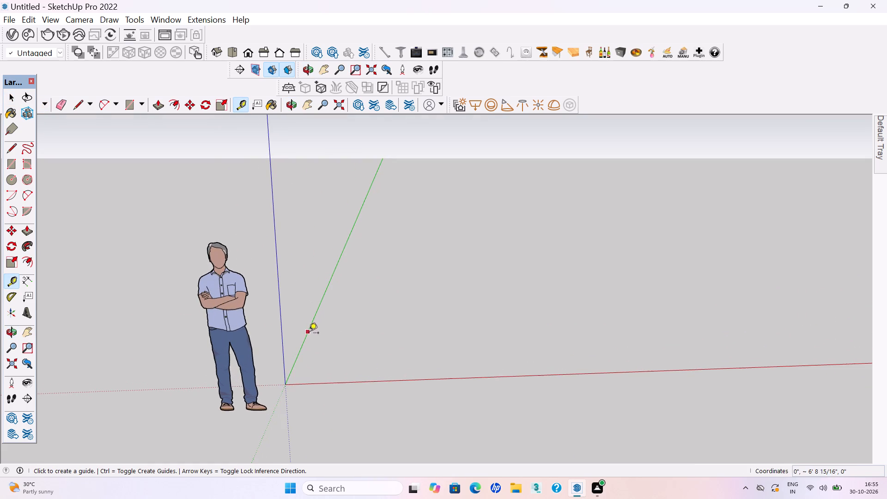
click(304, 344)
click(321, 353)
click(320, 359)
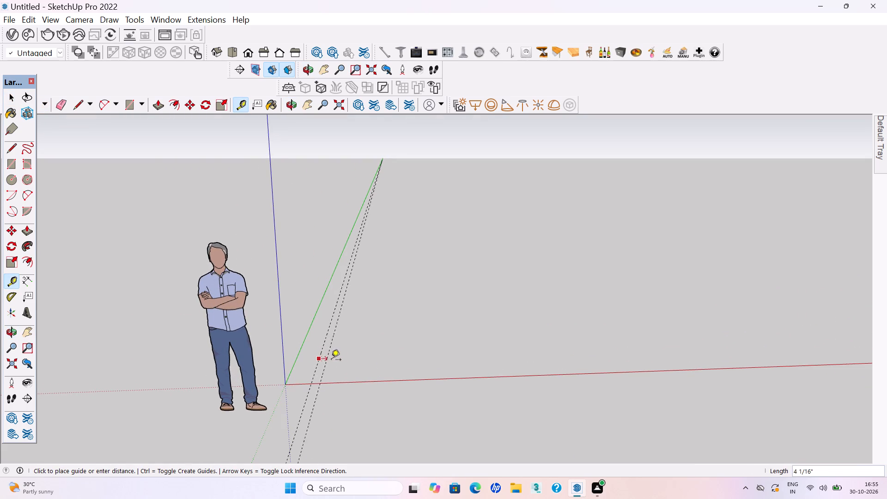
text(9")
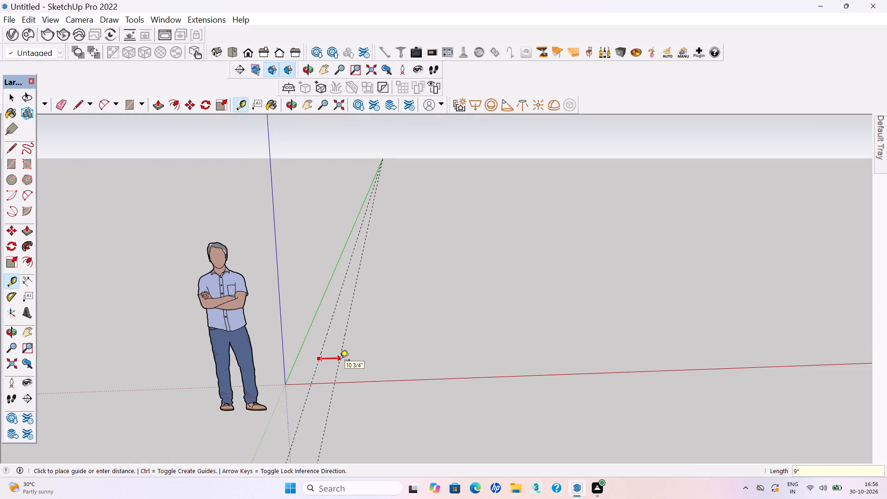
key(Return)
Offset a guide 28' along the red direction from the second guide, and add another guide 9" beyond it.
click(334, 368)
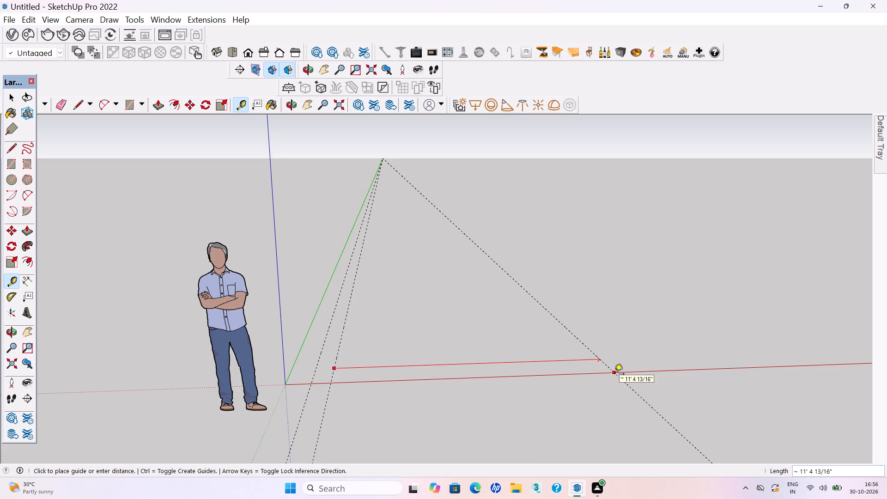
text(28')
key(Return)
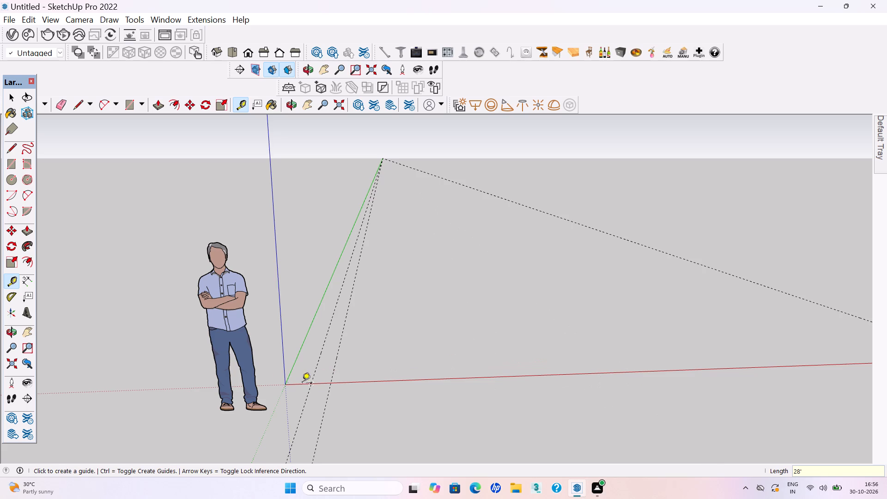
scroll(187, 328, down, 5)
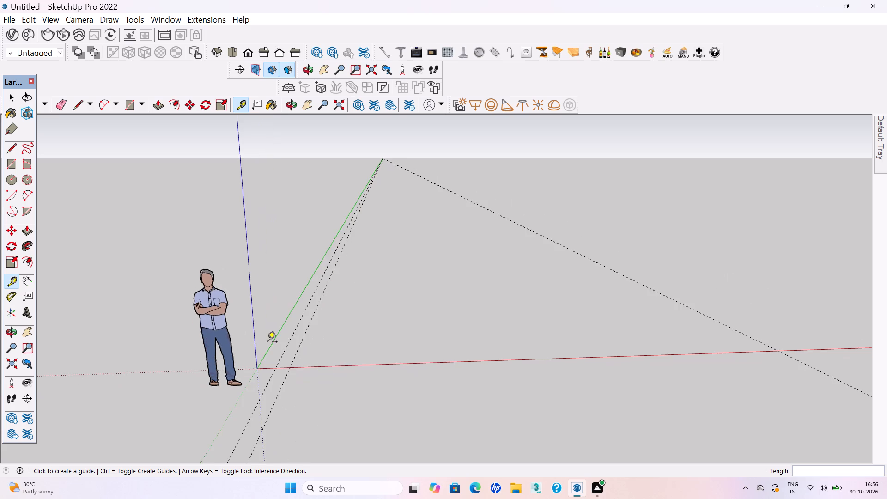
scroll(280, 341, down, 10)
middle_drag(430, 330, 408, 374)
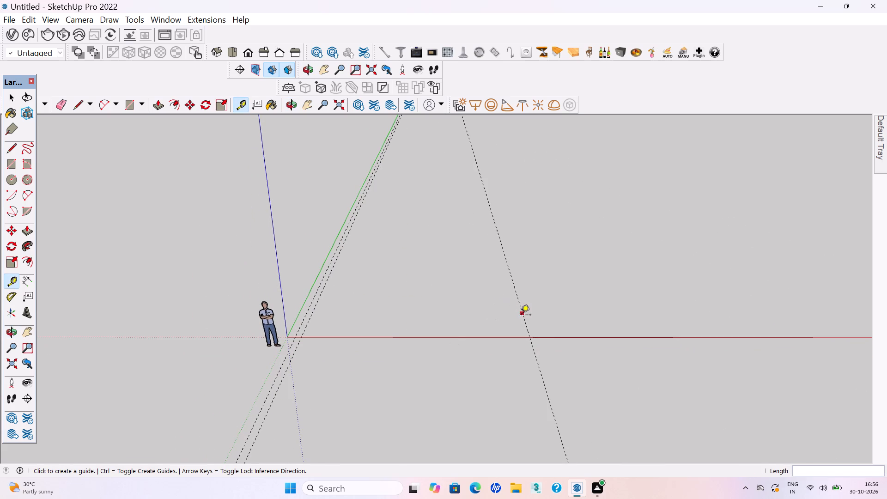
click(522, 316)
text(9")
key(Return)
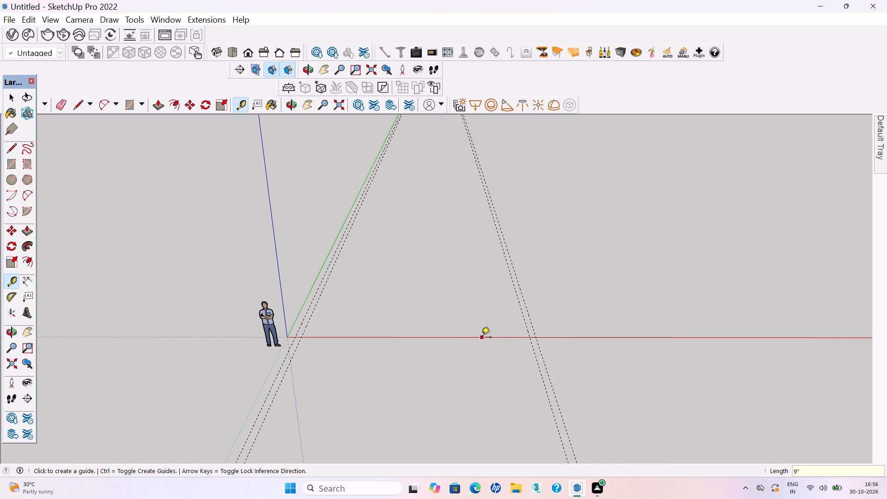
Place a guide parallel to the red axis a short way behind it, with a second parallel guide 9" further back.
click(481, 338)
click(480, 326)
click(466, 326)
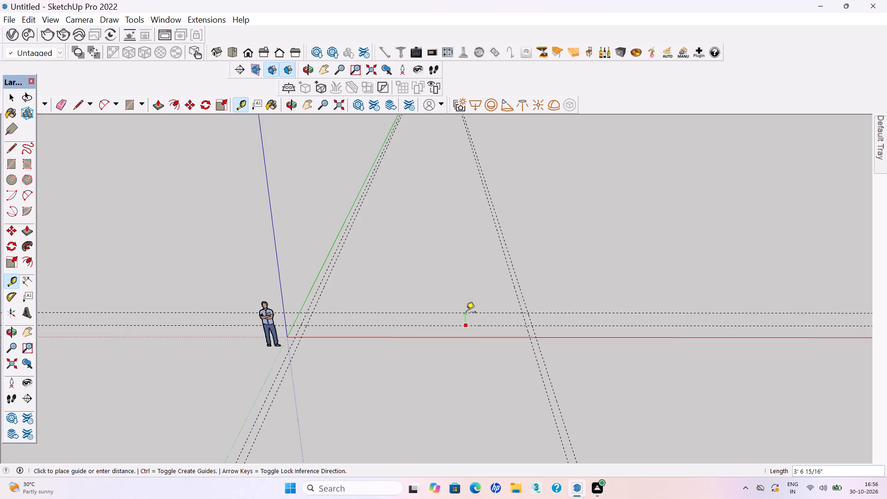
text(9")
key(Return)
Offset a guide 40' along the green direction from the rear guide of the front pair, and add another 9" beyond it.
scroll(437, 308, up, 2)
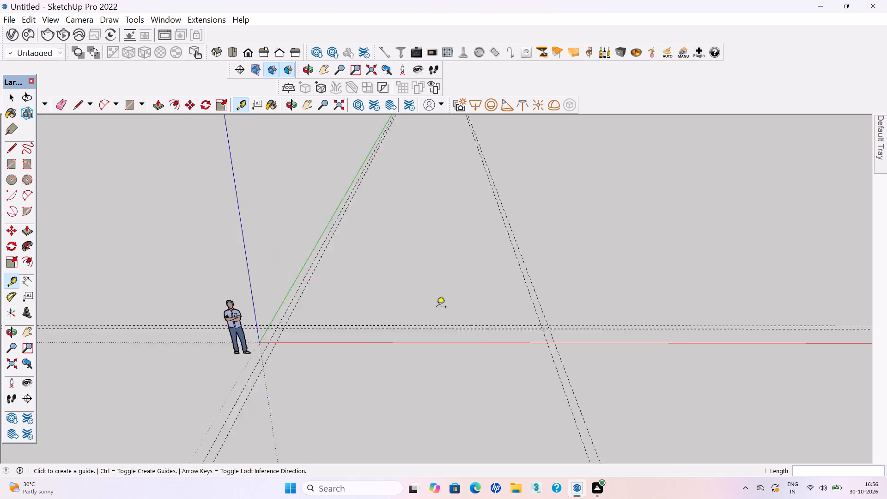
scroll(437, 308, up, 6)
click(449, 333)
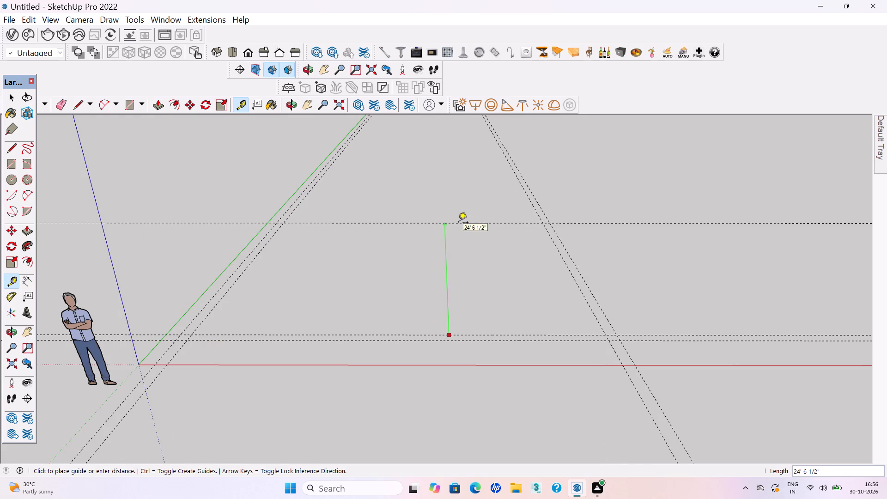
text(40')
key(Return)
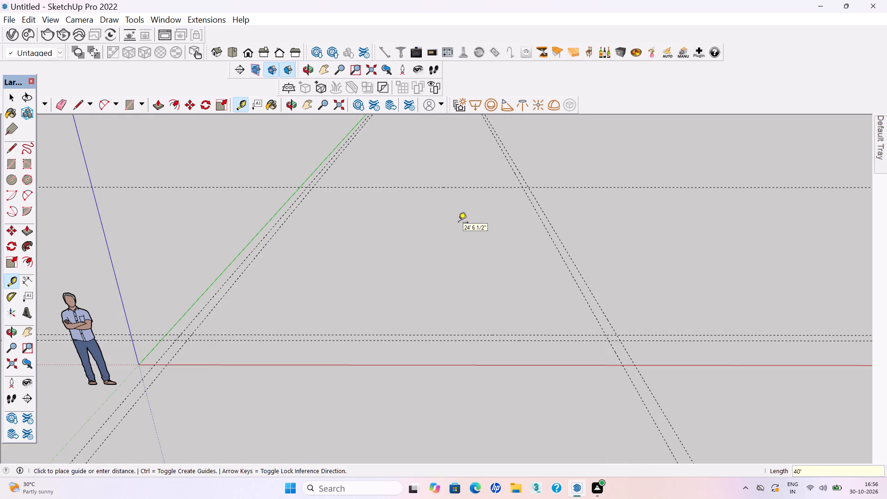
click(474, 189)
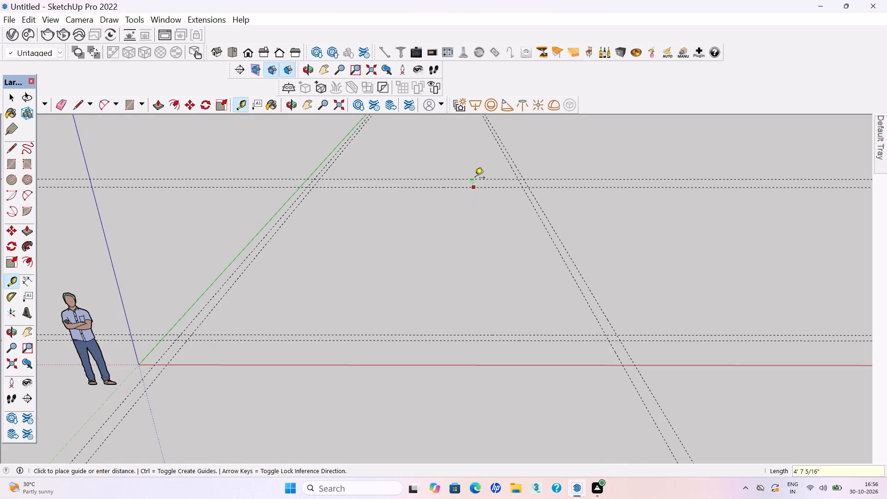
text(9")
key(Return)
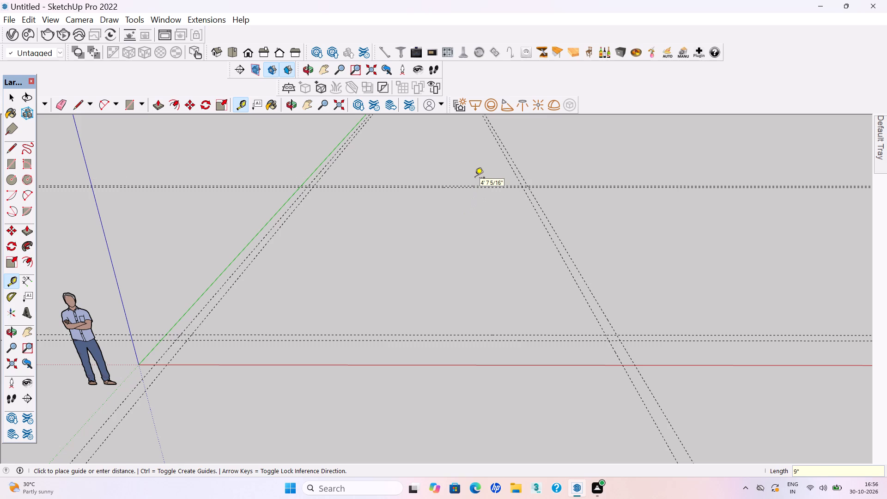
Draw a 29' 6" by 9" rectangle for the front wall between the outer guide intersections.
key(r)
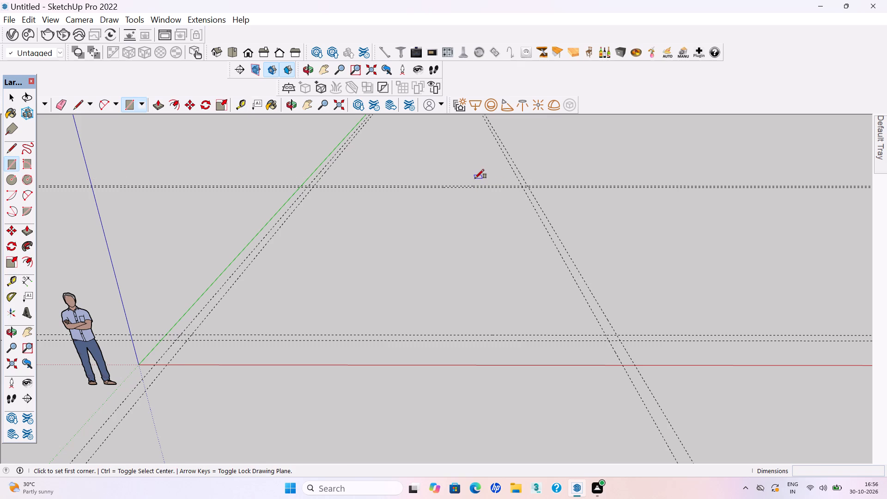
scroll(504, 228, down, 9)
middle_drag(395, 272, 391, 318)
scroll(376, 262, up, 5)
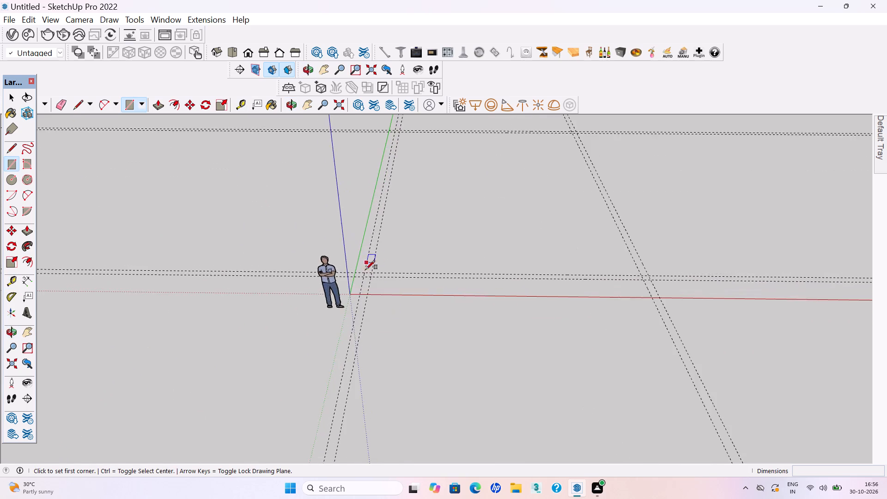
scroll(366, 269, up, 10)
click(359, 272)
scroll(342, 272, down, 10)
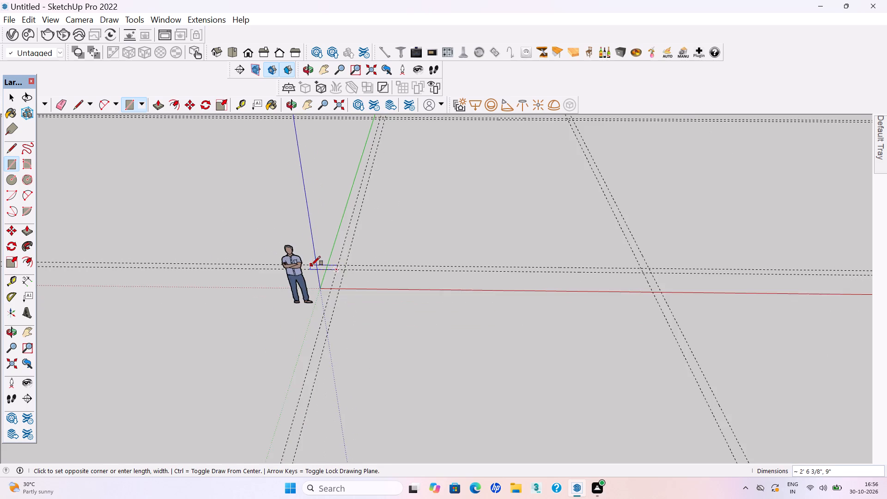
scroll(311, 265, down, 5)
scroll(523, 235, up, 16)
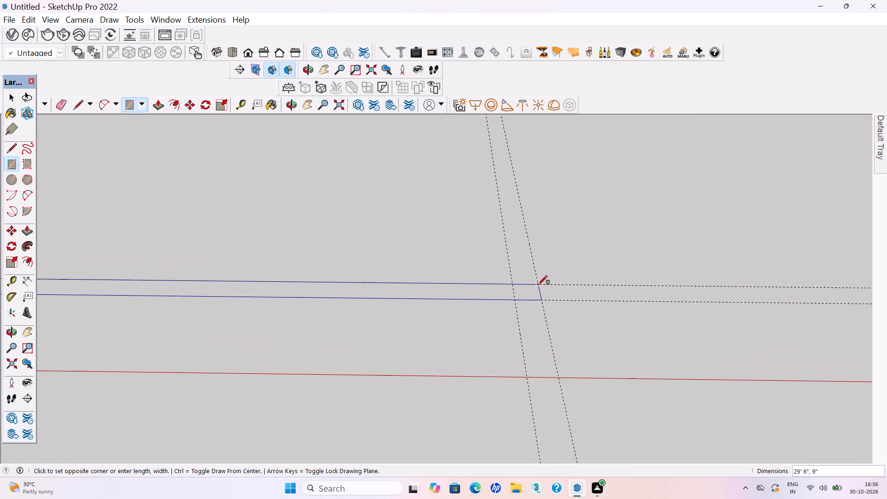
click(539, 285)
Make the front wall rectangle and its edges a group.
key(space)
double_click(445, 292)
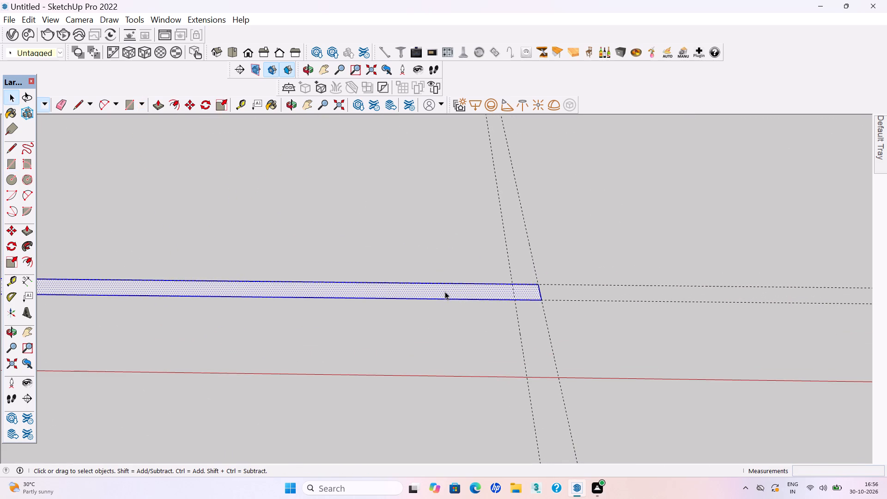
right_click(445, 292)
click(489, 164)
click(483, 362)
Draw a 40' 9" by 9" rectangle for the side wall near the green axis, from the front wall to the outermost back guide.
scroll(639, 364, down, 3)
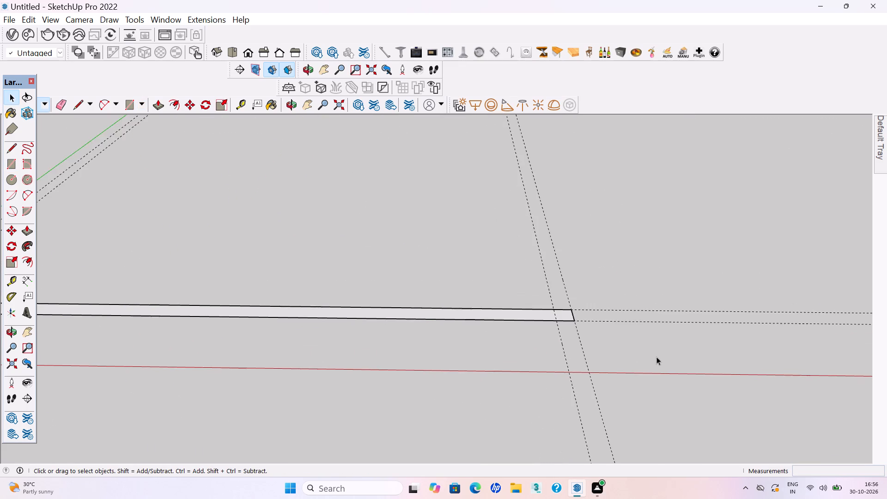
scroll(656, 357, down, 16)
middle_drag(541, 303, 539, 327)
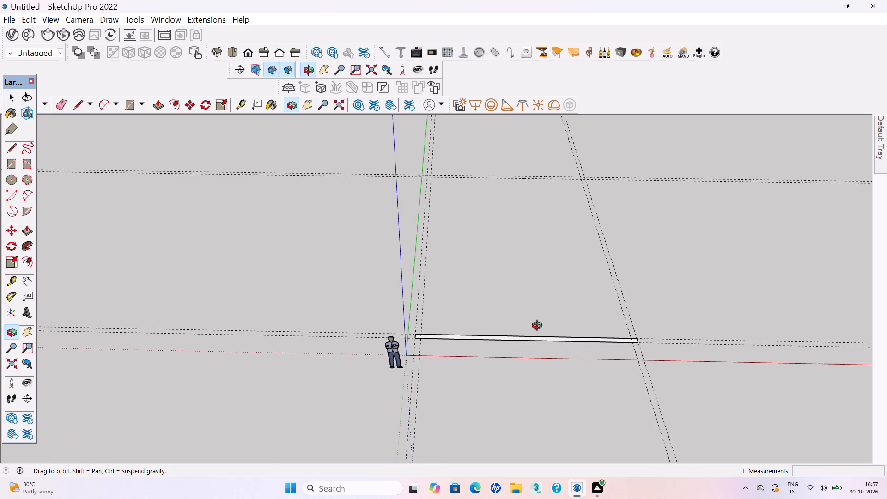
middle_drag(539, 327, 539, 327)
scroll(471, 328, up, 11)
key(r)
scroll(393, 337, up, 4)
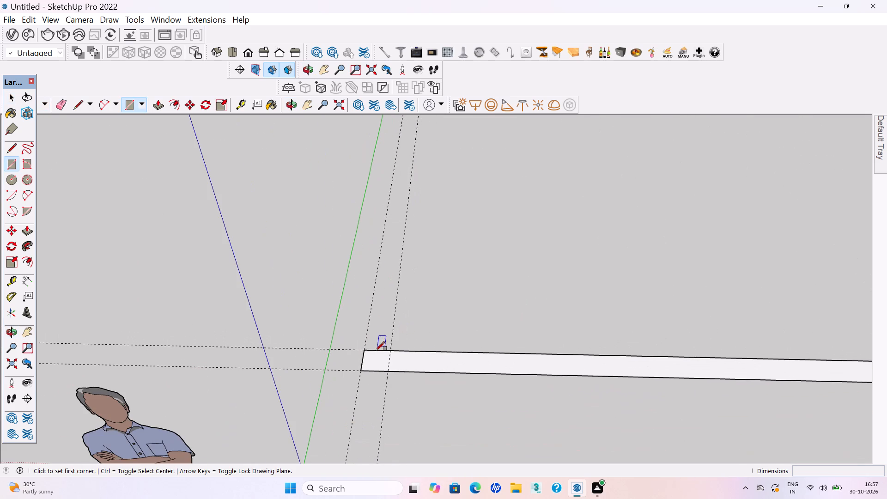
click(365, 351)
scroll(402, 351, down, 8)
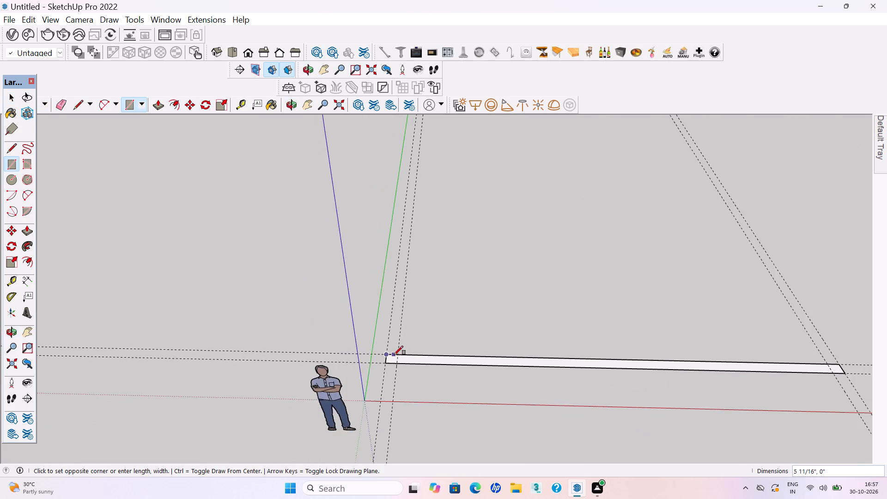
scroll(394, 355, down, 9)
scroll(402, 186, up, 12)
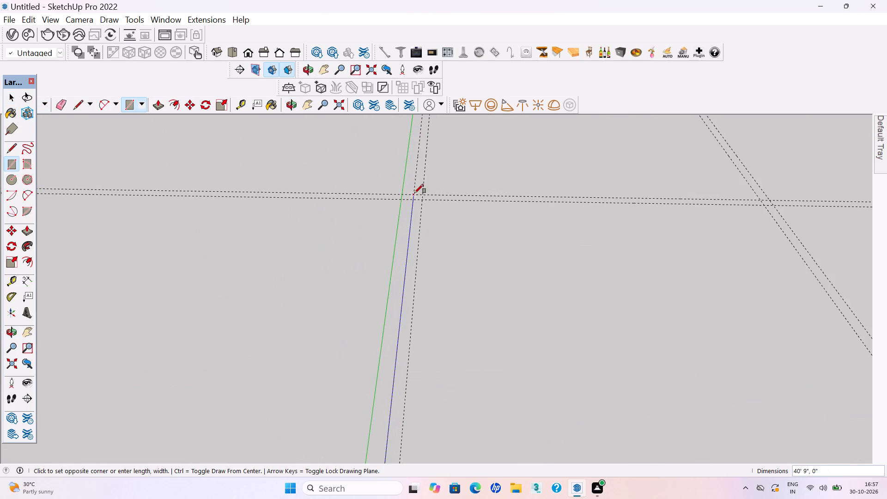
scroll(414, 193, up, 8)
click(424, 197)
Make the side wall rectangle and its edges a group.
key(space)
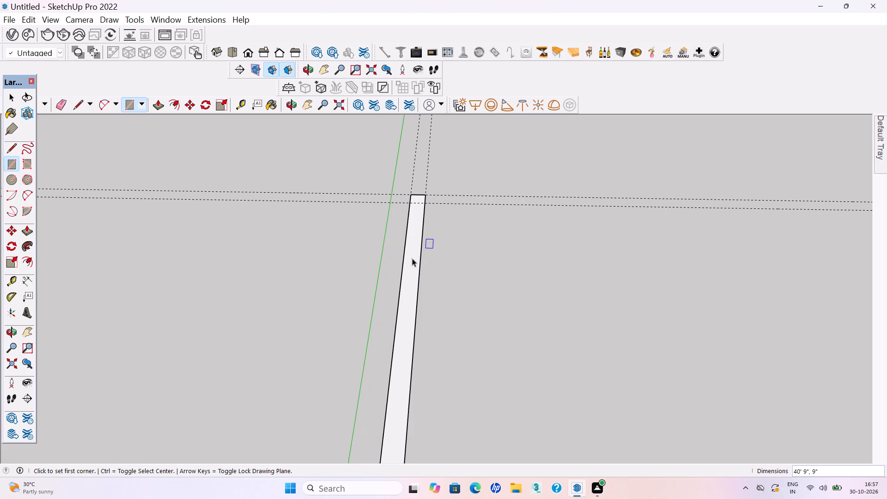
double_click(412, 259)
right_click(412, 259)
click(443, 130)
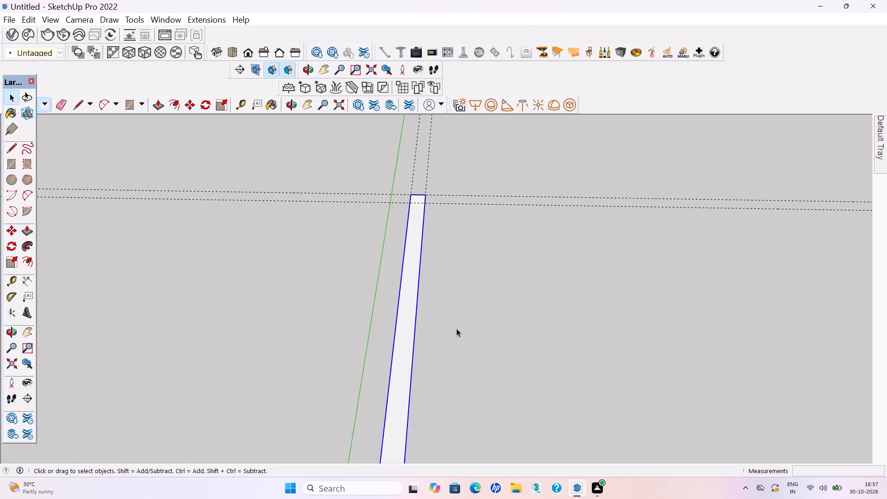
click(456, 329)
Draw a 9" deep back wall rectangle from the side wall's inner edge to the inner guide of the opposite pair.
key(r)
scroll(302, 330, down, 4)
scroll(414, 225, up, 8)
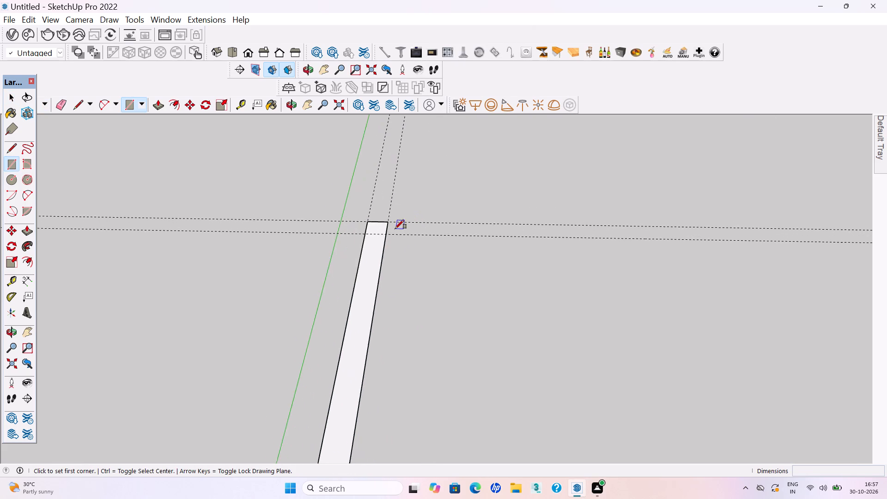
scroll(395, 229, up, 2)
click(384, 236)
scroll(301, 254, down, 13)
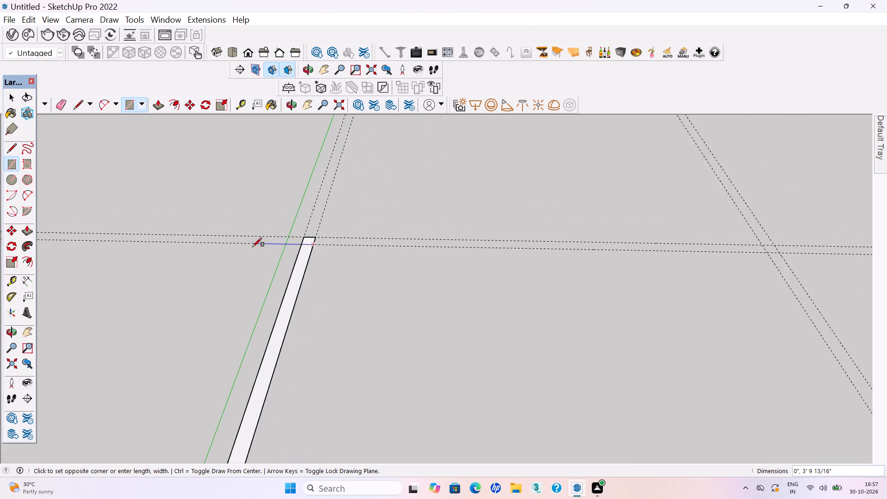
scroll(253, 247, down, 11)
scroll(560, 240, up, 11)
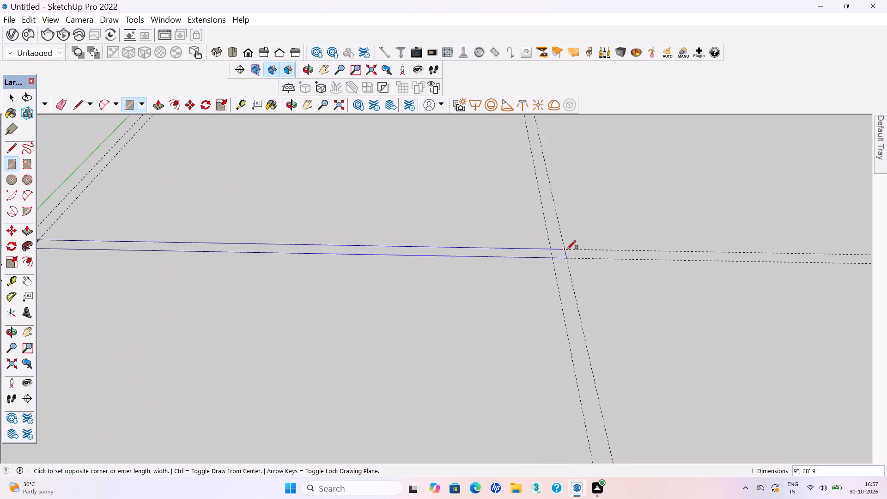
click(551, 249)
Make the back wall rectangle and its edges a group.
key(space)
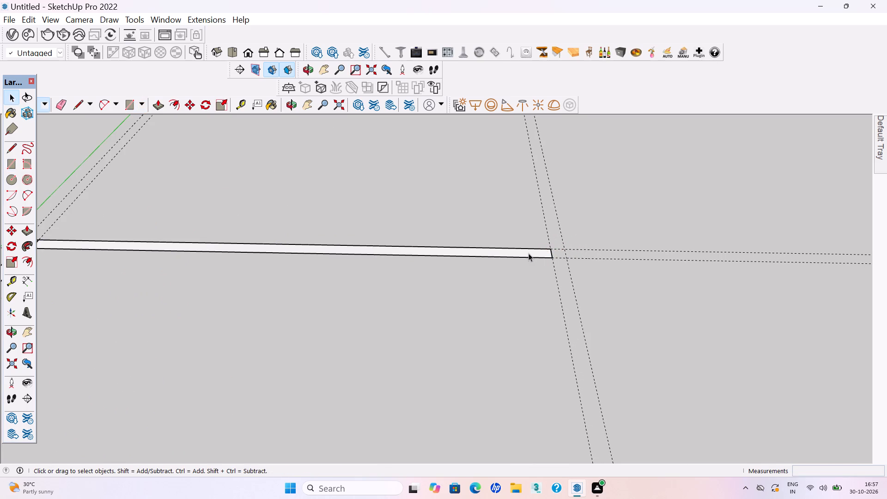
double_click(529, 253)
right_click(529, 253)
click(553, 128)
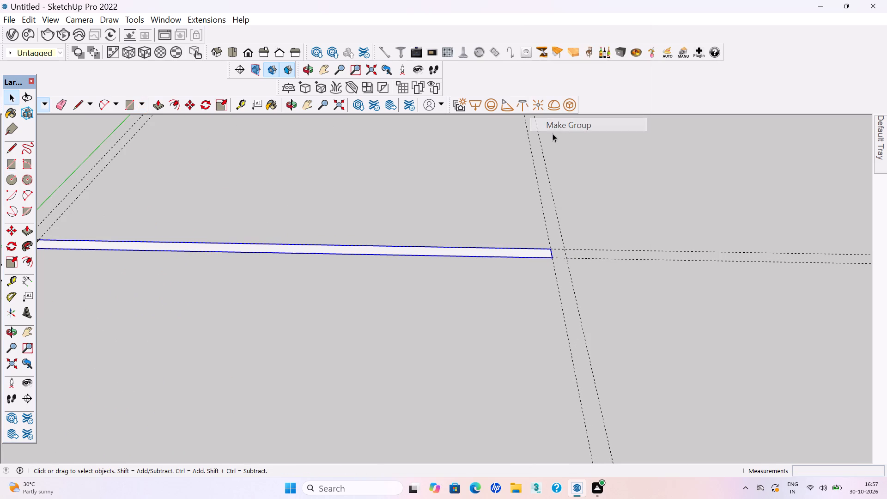
Draw a 40' 9" by 9" rectangle for the opposite side wall, from the back wall's end to the front wall.
key(r)
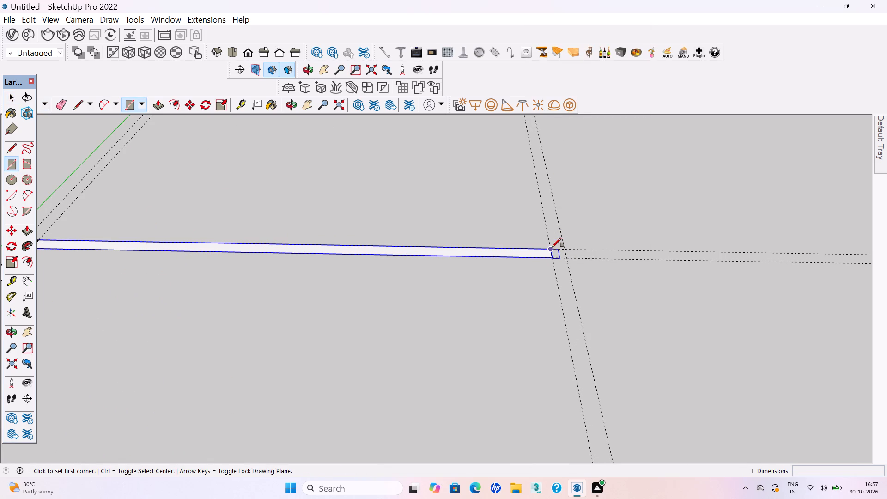
click(552, 247)
scroll(497, 212, down, 20)
scroll(497, 212, down, 2)
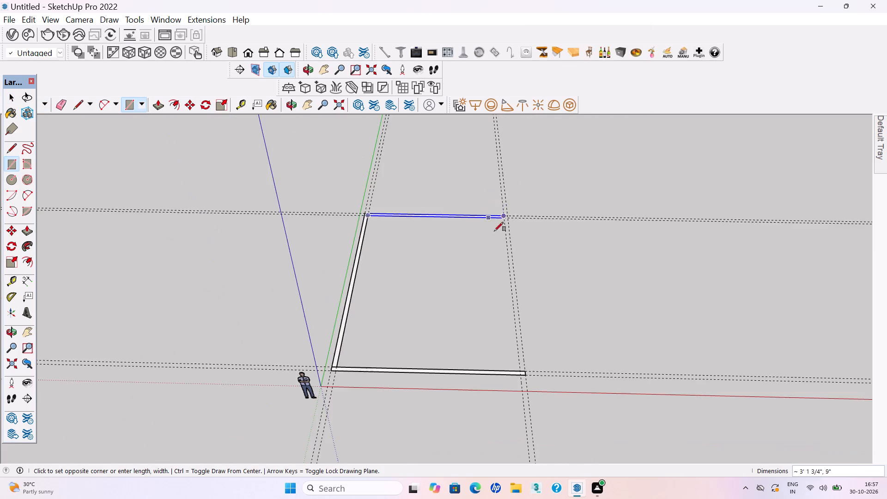
scroll(521, 367, up, 7)
click(523, 372)
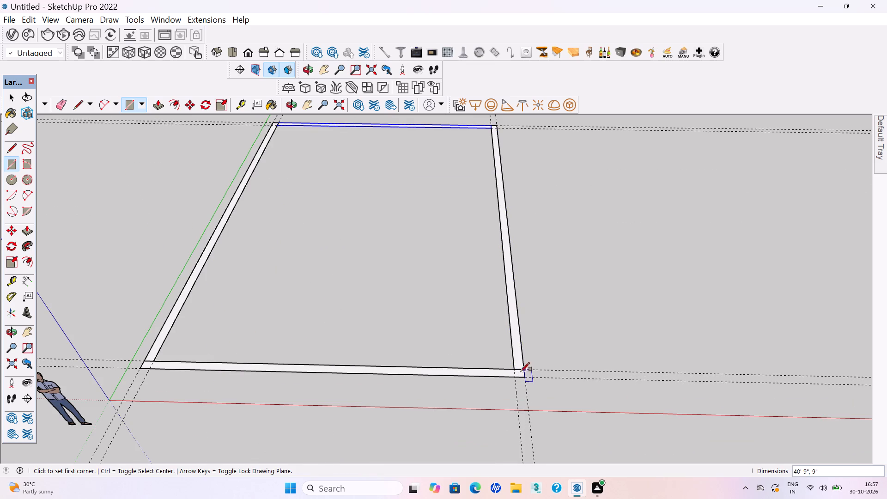
Make the new side wall rectangle and its edges a group.
key(space)
double_click(516, 363)
right_click(516, 362)
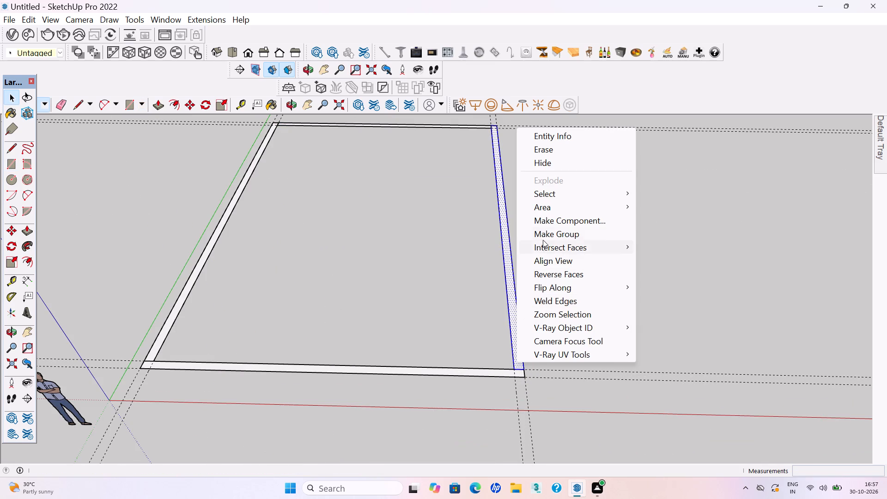
click(543, 233)
click(464, 305)
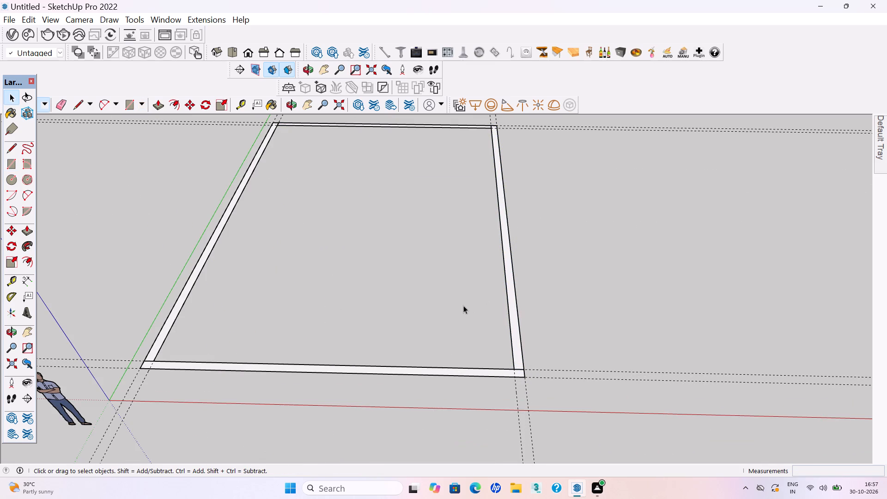
Save the model as "day32." in the INTERNSHIP DAILY PROJECTS folder.
key(ctrl+s)
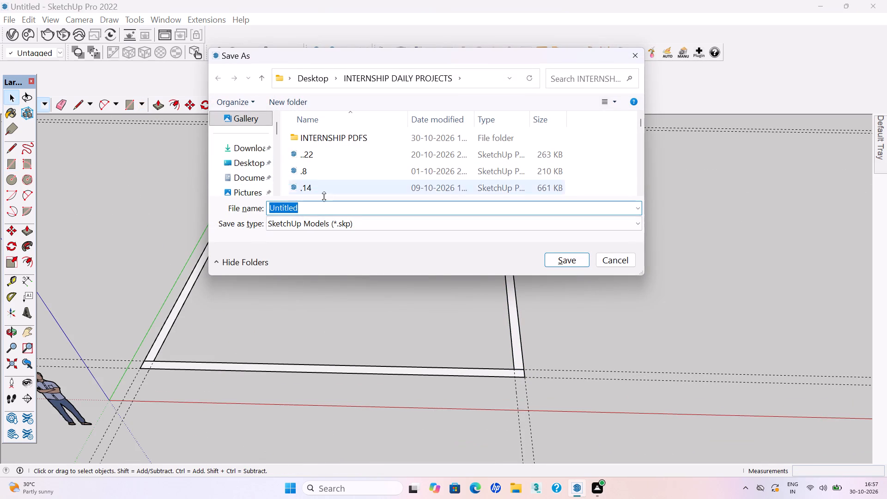
click(319, 212)
key(BackSpace)
key(BackSpace)
key(BackSpace)
key(BackSpace)
key(BackSpace)
key(BackSpace)
key(BackSpace)
key(BackSpace)
key(BackSpace)
key(BackSpace)
key(BackSpace)
key(BackSpace)
key(BackSpace)
key(BackSpace)
key(BackSpace)
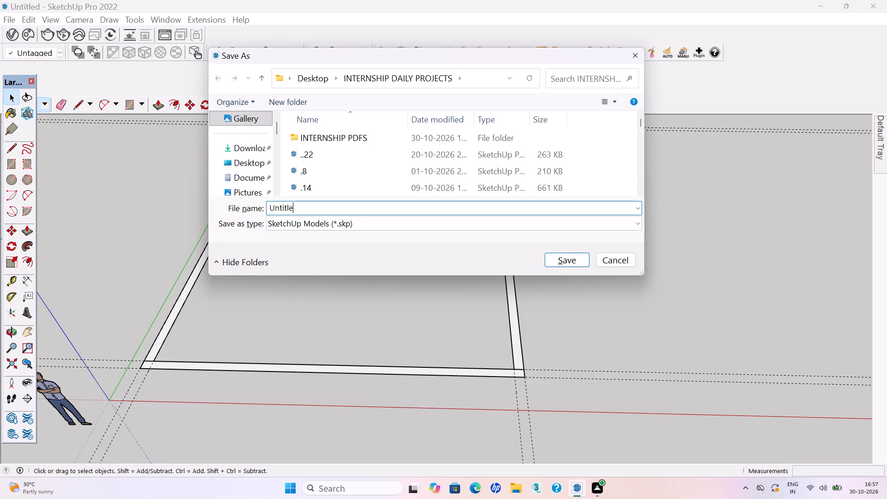
text(day)
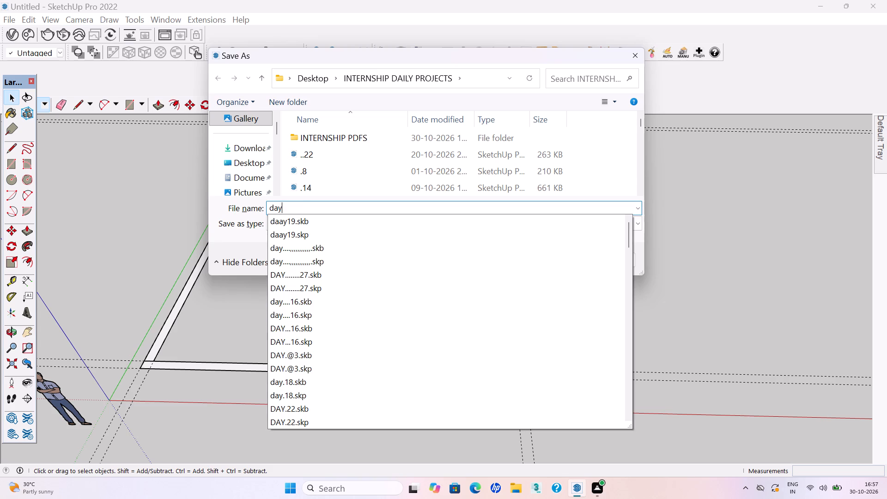
text(32.)
key(Return)
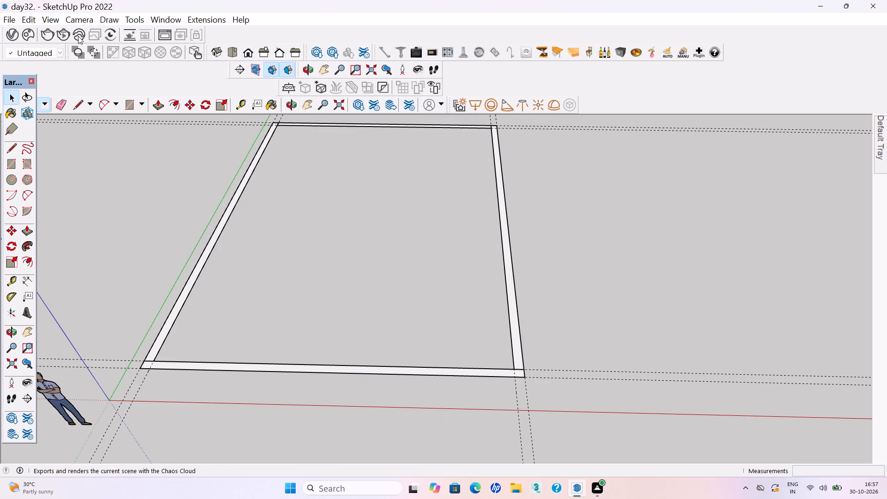
Save the model under the new name day32.4 in the same folder.
click(5, 21)
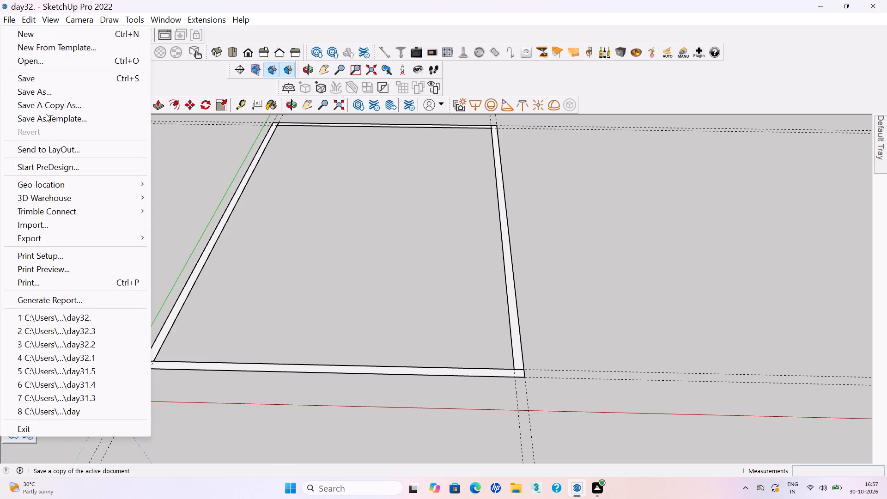
click(39, 91)
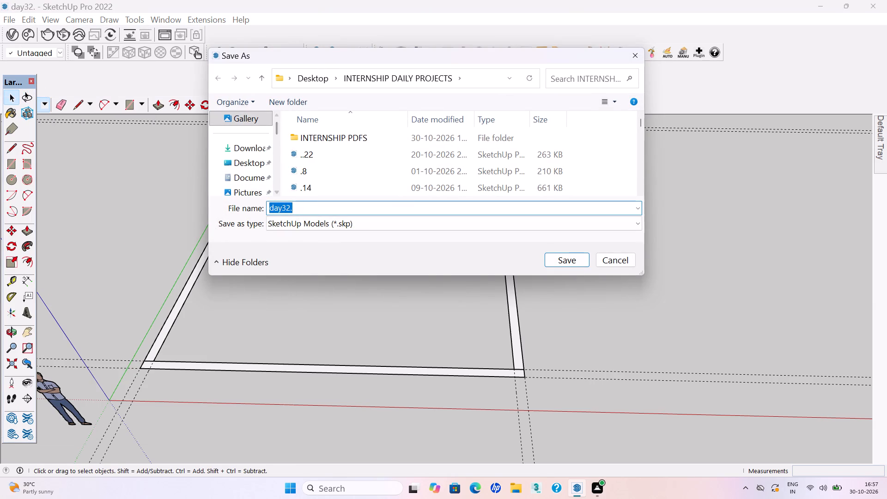
click(302, 208)
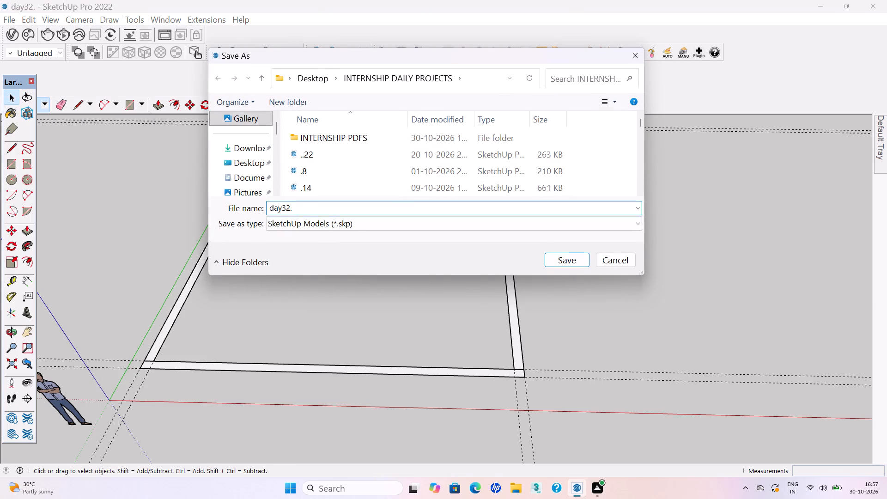
key(4)
key(Return)
Place a guide 7' inward from the inner edge of the side wall near the green axis.
scroll(499, 333, down, 5)
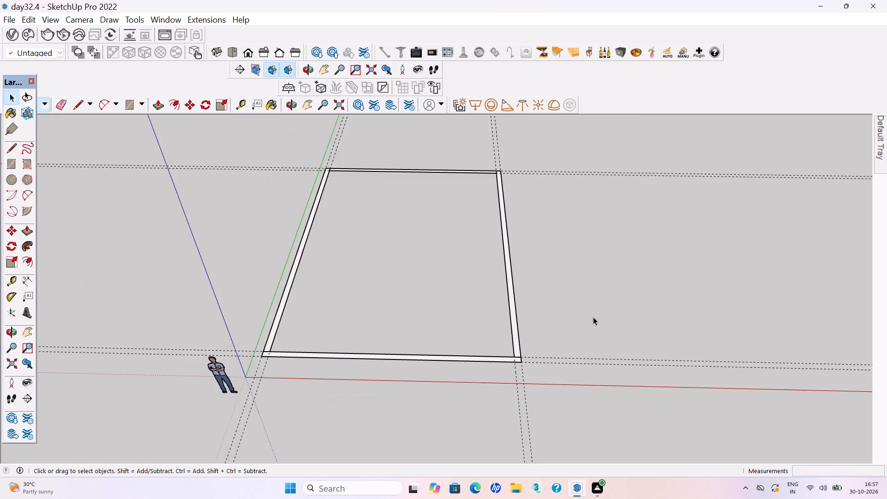
middle_drag(615, 335, 632, 354)
scroll(304, 370, up, 9)
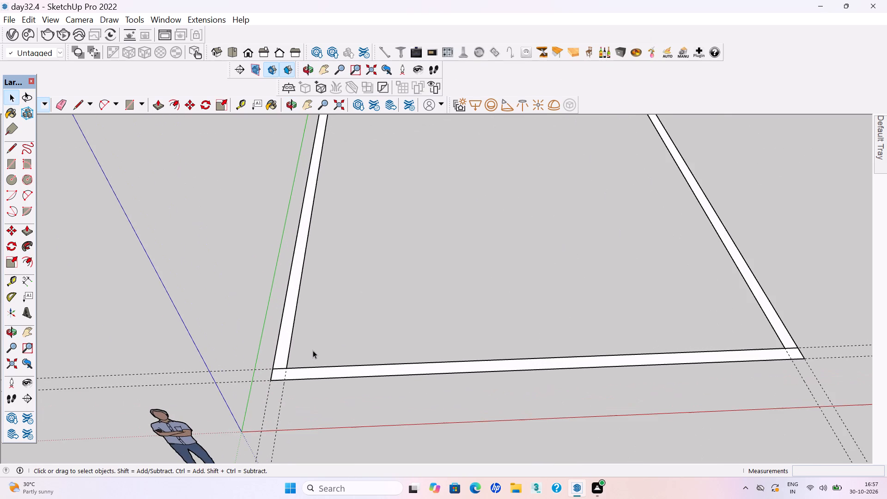
scroll(313, 350, up, 1)
key(t)
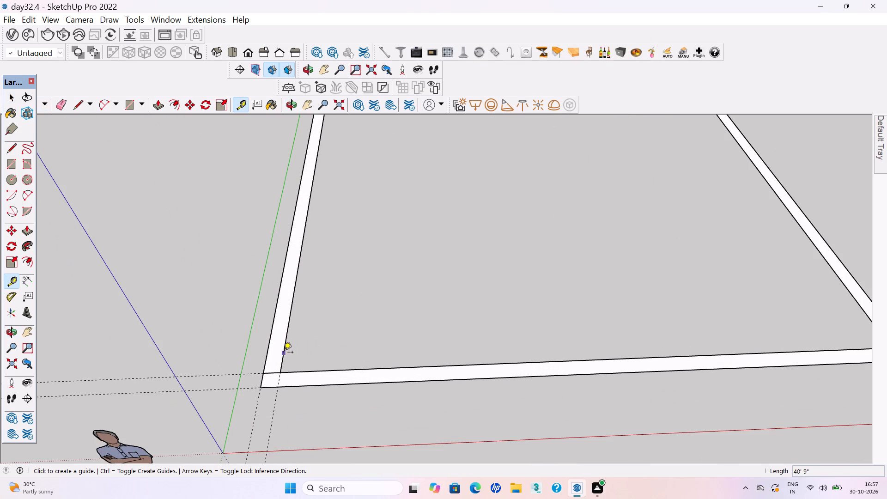
click(283, 353)
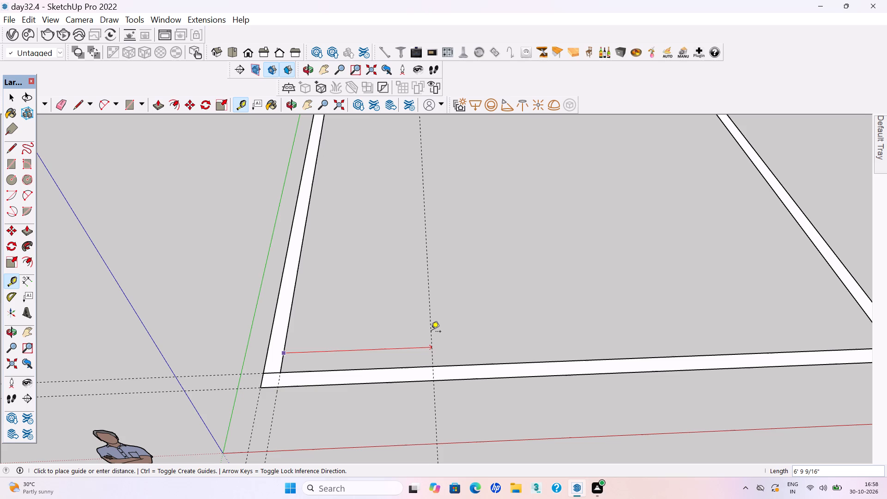
text(7')
key(Return)
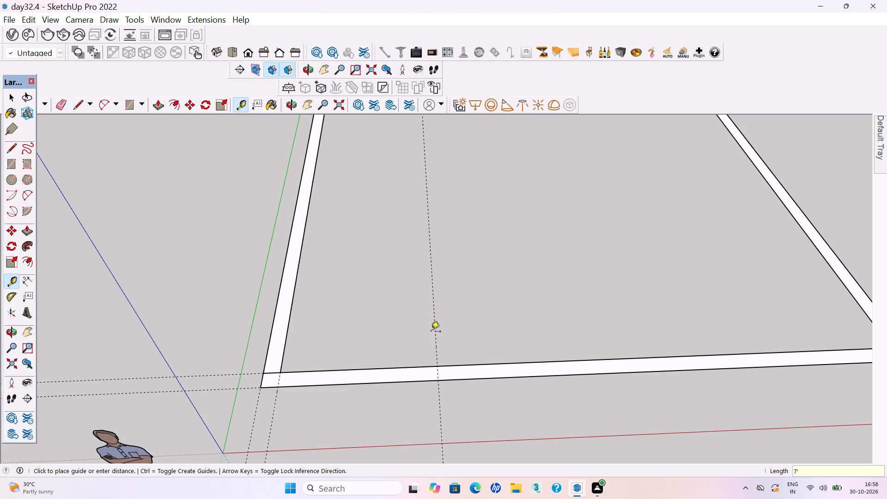
click(433, 335)
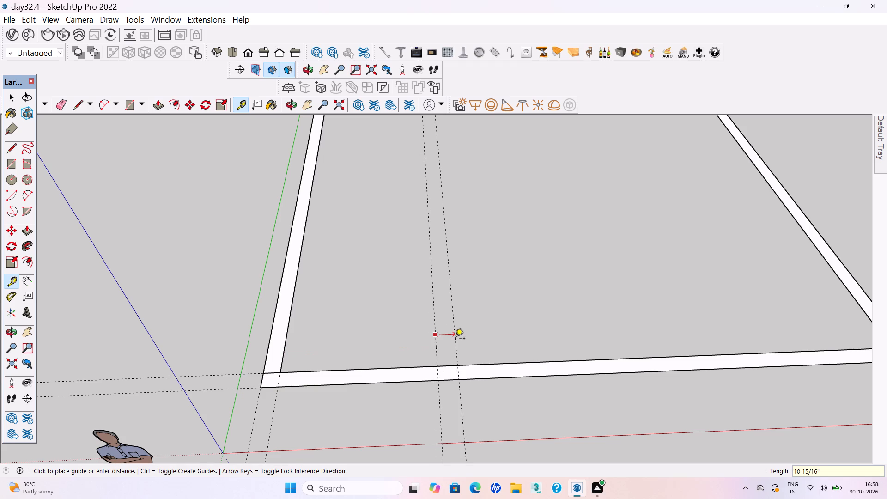
key(Escape)
Place a guide 14'2" from the front wall's inner edge, toward the back of the room.
click(363, 370)
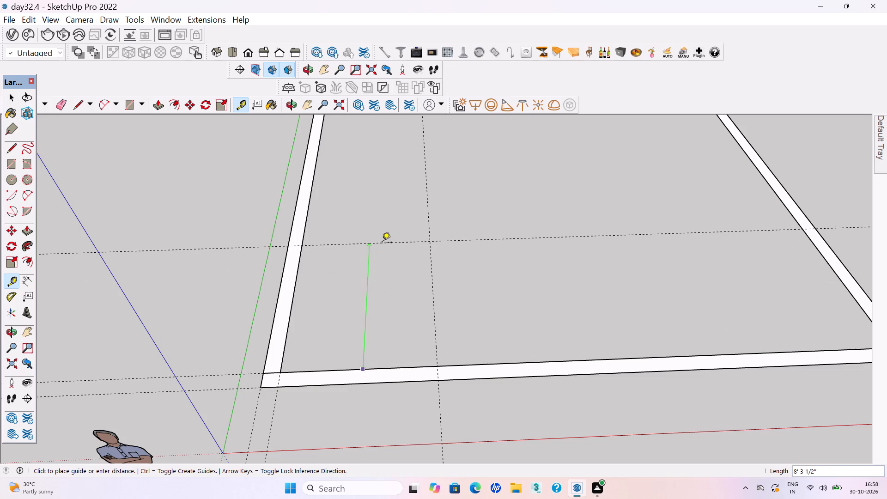
text(14'2")
key(Return)
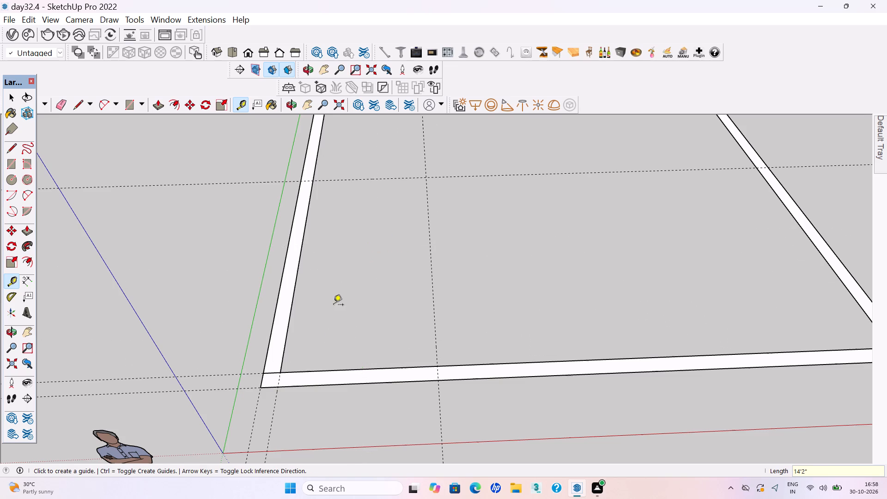
Place a guide 6" beyond the 7' guide, on the side away from the nearer side wall.
scroll(322, 356, down, 9)
middle_drag(413, 281, 414, 309)
scroll(404, 334, up, 1)
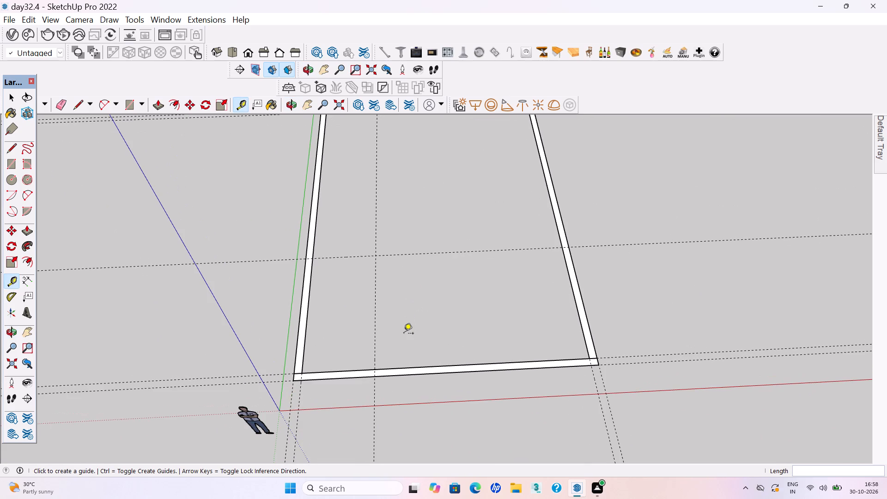
click(374, 337)
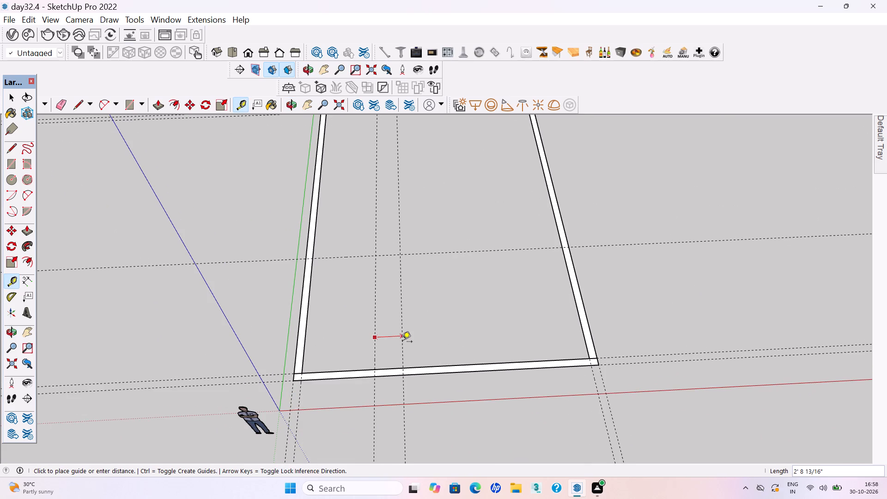
text(6")
key(Return)
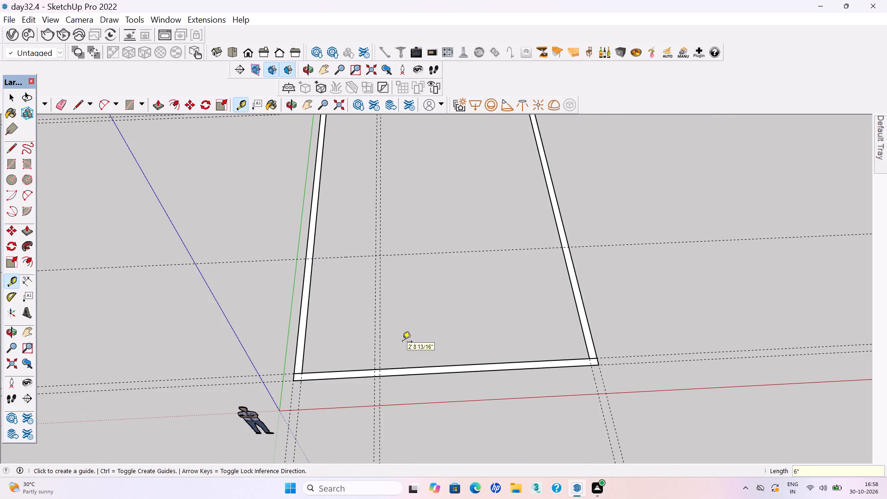
Place a guide 6" behind the 14'2" guide, toward the back wall.
scroll(387, 310, up, 5)
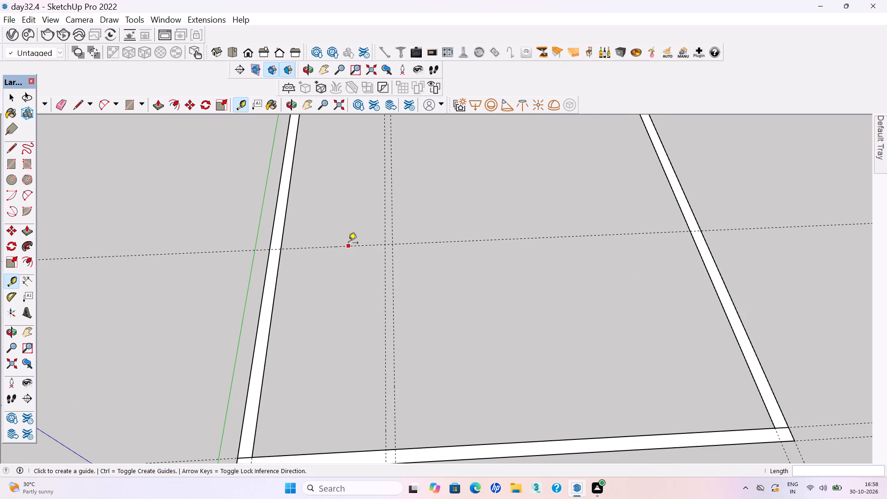
click(348, 243)
text(6")
key(Return)
Draw a 6" thick partition rectangle between the crosswise guides, from the side wall's inner edge toward the 7' guide.
key(r)
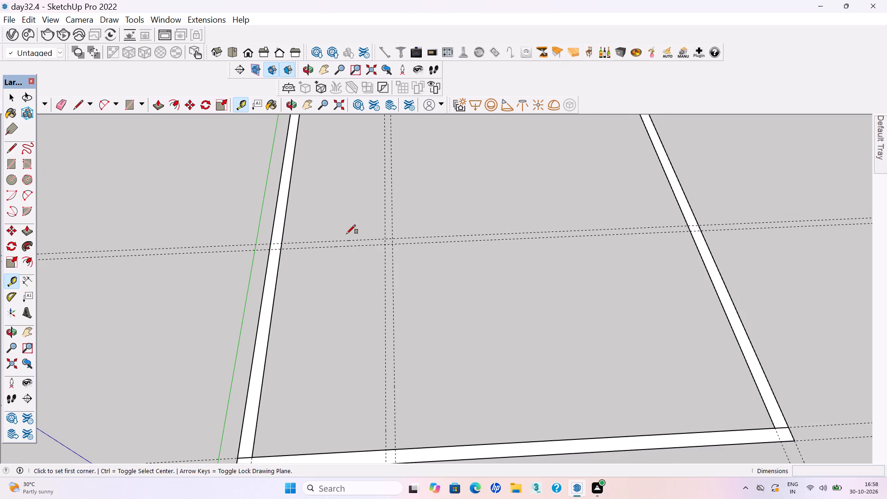
scroll(303, 216, up, 8)
click(256, 254)
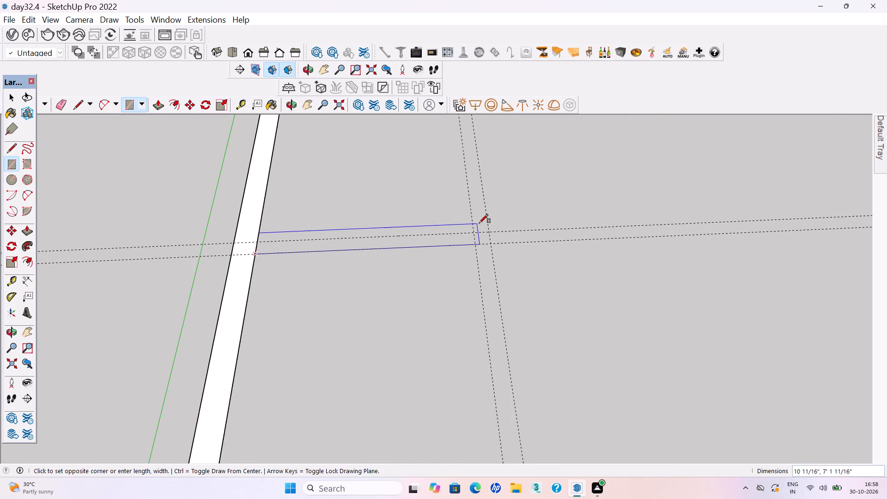
click(470, 233)
Scale the partition rectangle lengthwise so its free end meets the 7' guide.
scroll(474, 235, up, 8)
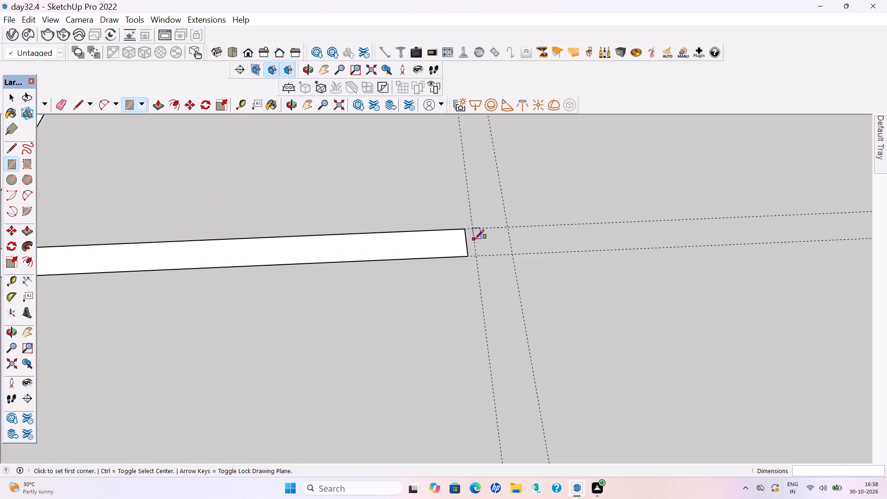
scroll(475, 239, up, 1)
key(space)
click(446, 256)
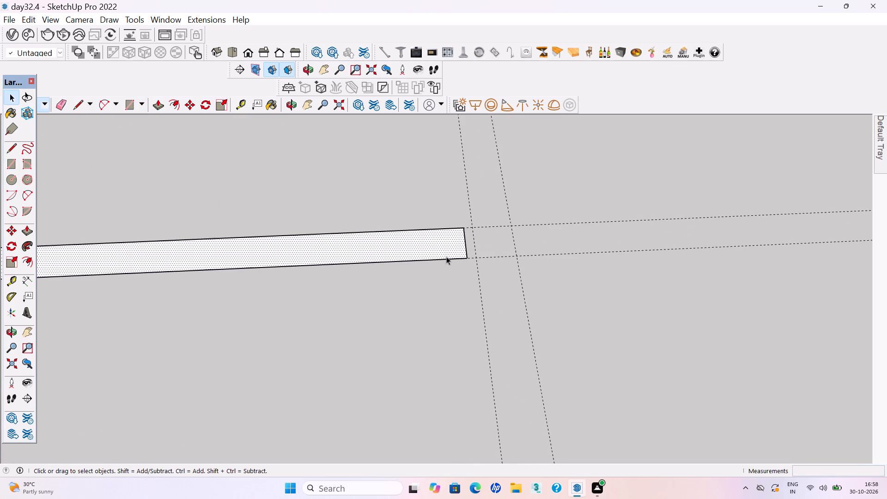
key(s)
click(466, 240)
click(472, 240)
key(space)
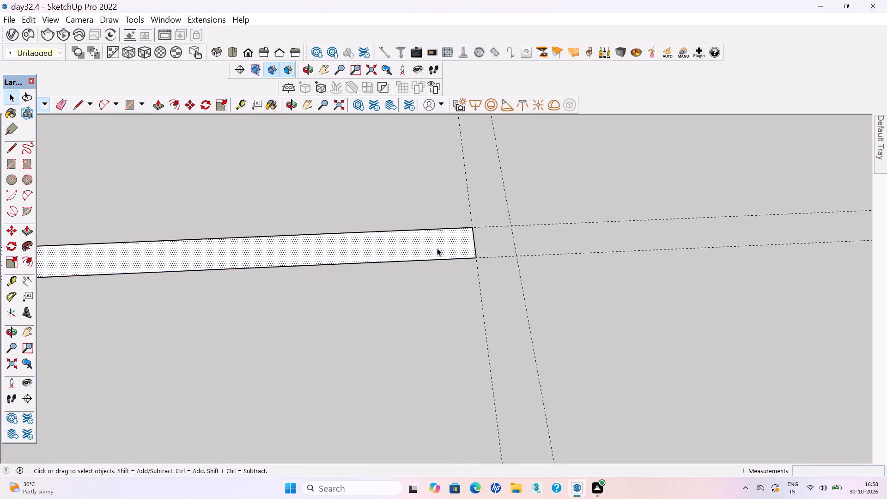
Make the crosswise partition rectangle and its edges a group.
double_click(431, 247)
right_click(428, 247)
click(487, 119)
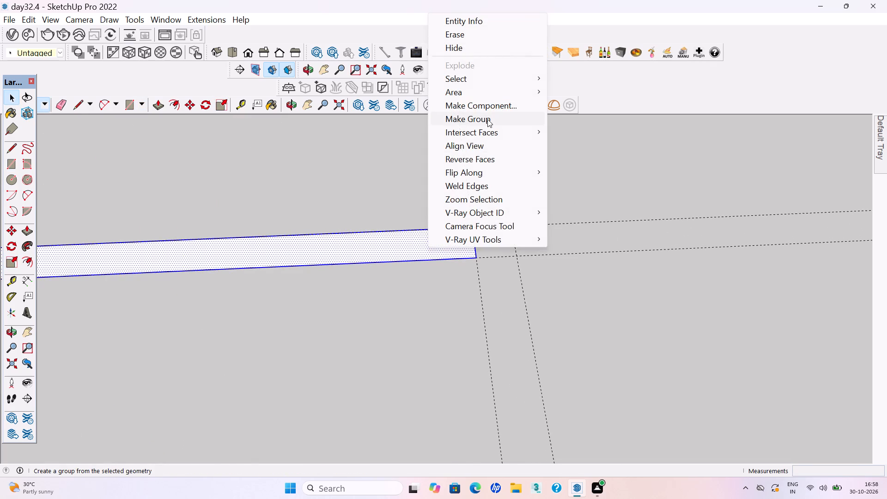
Draw a 14' 8" by 6" partition rectangle between the lengthwise guides, from the crosswise partition's back corner to the front wall.
key(r)
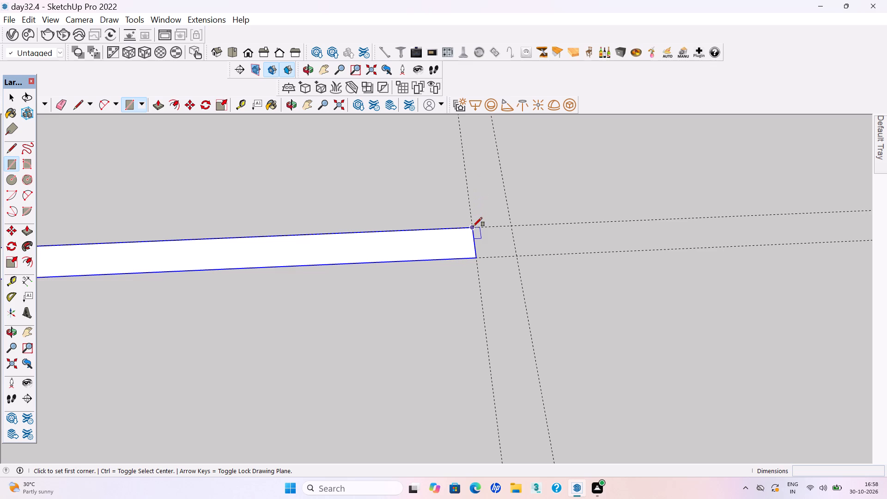
click(473, 226)
scroll(450, 216, down, 20)
scroll(450, 216, down, 1)
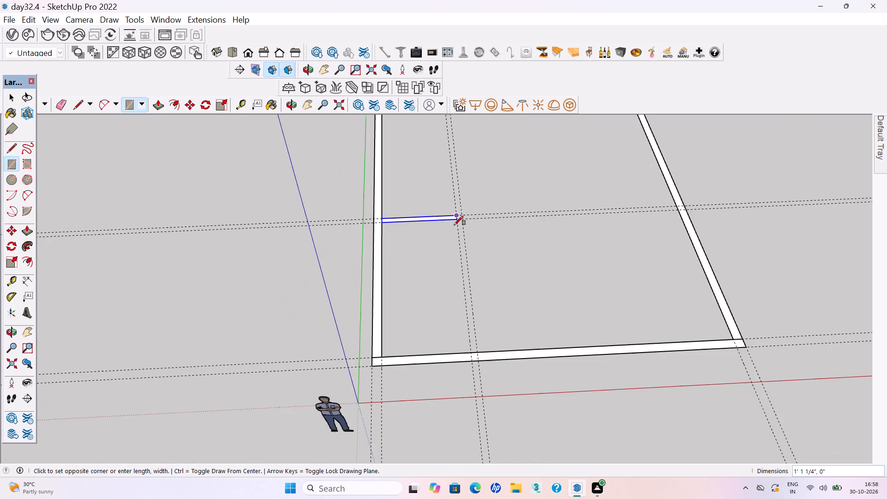
scroll(489, 383, up, 6)
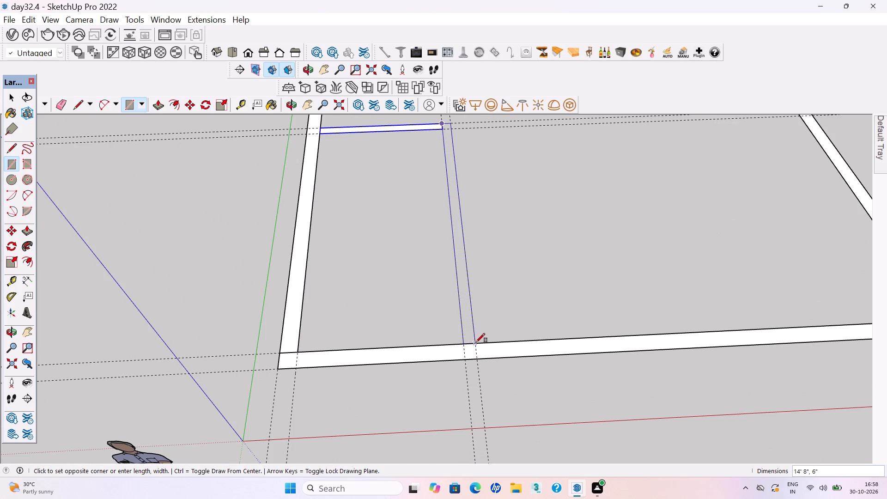
click(476, 342)
Make the lengthwise partition rectangle and its edges a group and save the model.
scroll(473, 341, up, 8)
key(space)
double_click(463, 339)
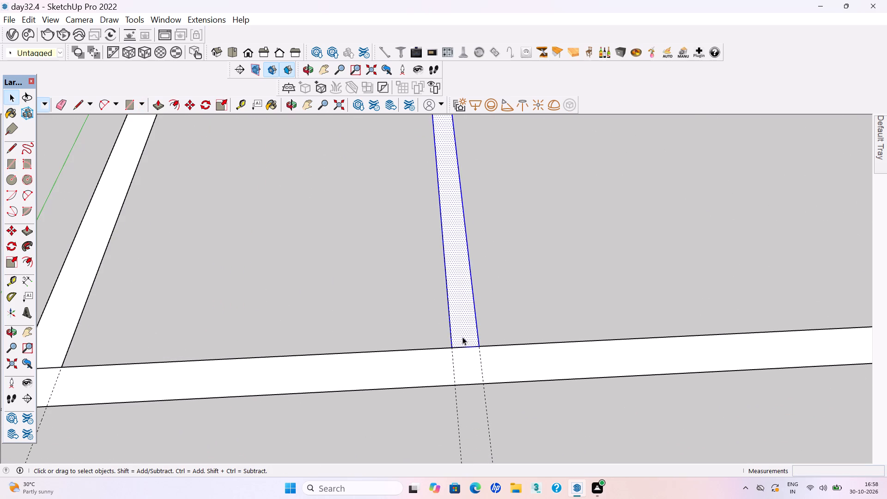
right_click(462, 337)
click(489, 210)
click(382, 286)
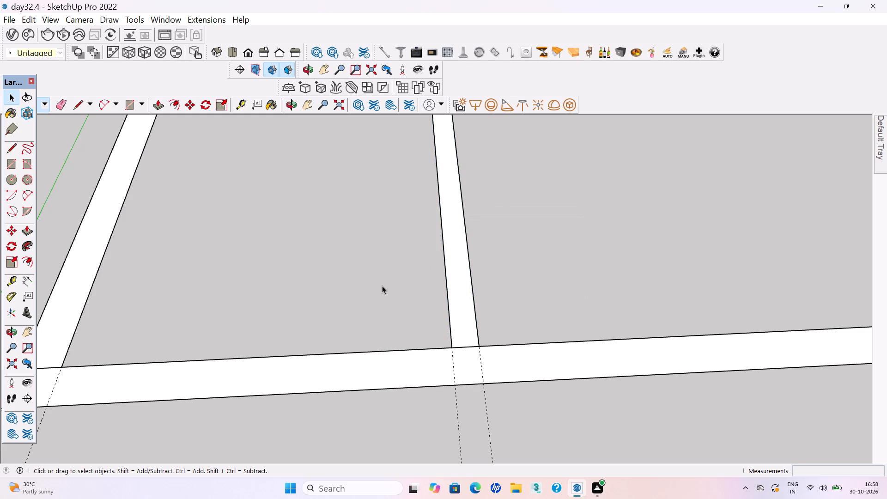
key(ctrl+s)
key(ctrl+s)
Place a crosswise guide 4' in from the front wall's inner edge and another 6" beyond it.
scroll(380, 342, down, 6)
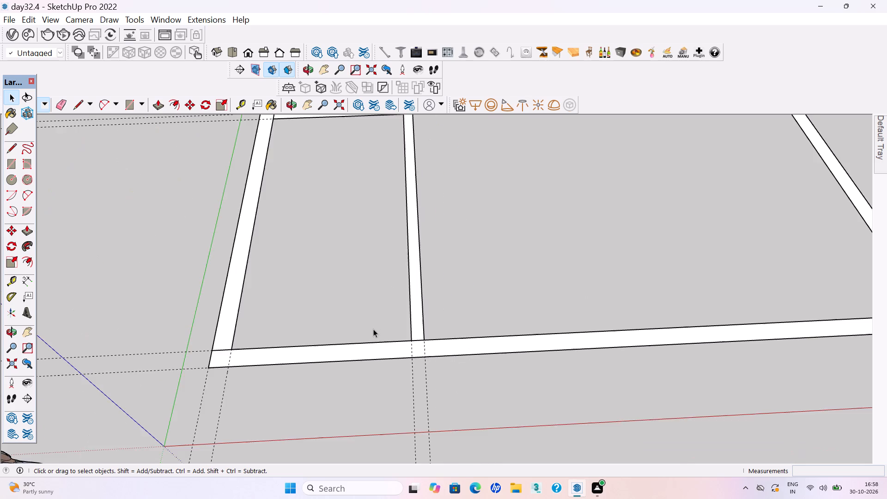
scroll(373, 329, down, 12)
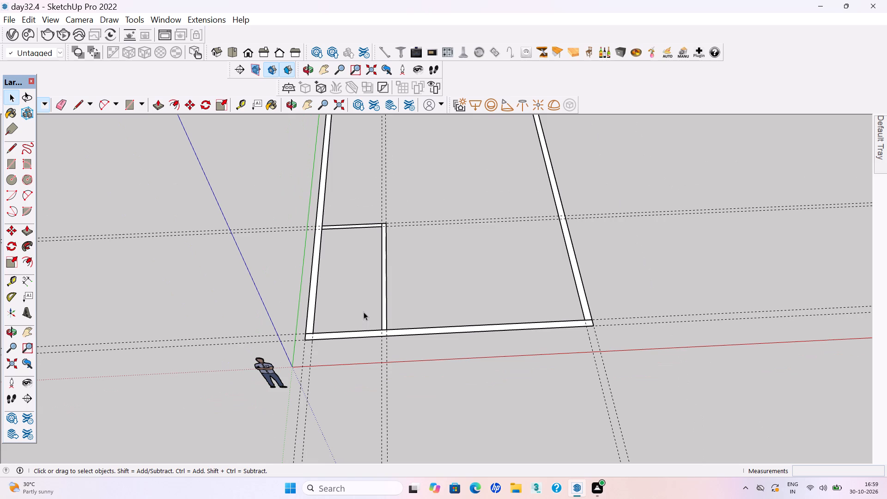
key(t)
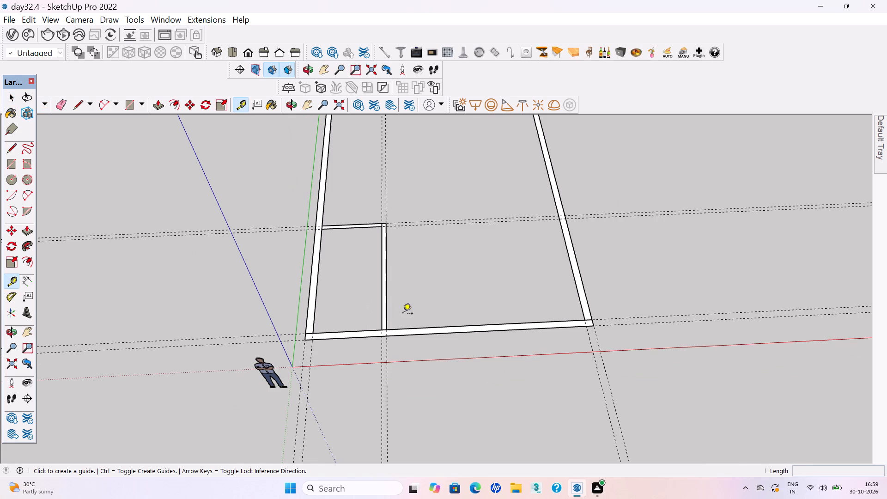
click(432, 328)
text(4')
key(Return)
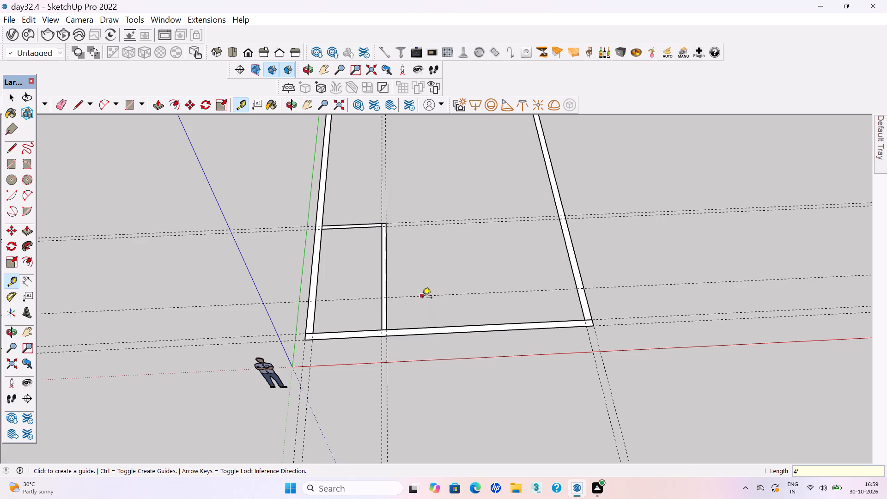
scroll(428, 293, up, 3)
click(436, 295)
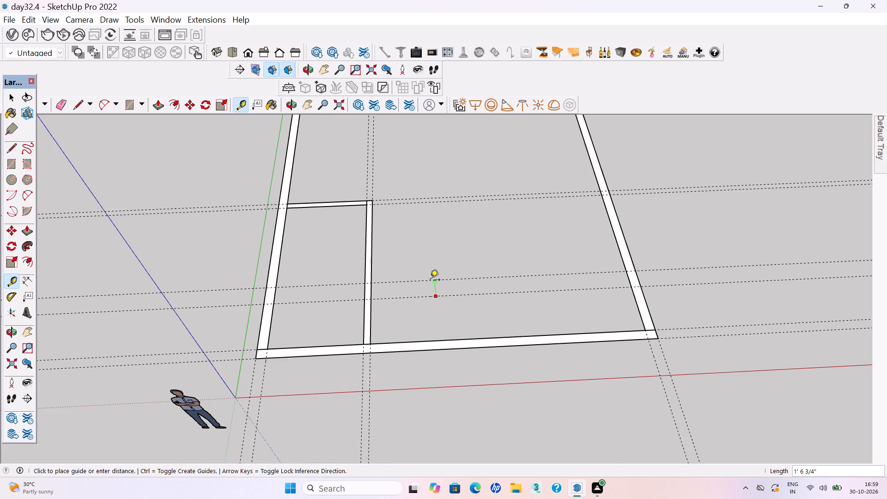
text(6")
key(Return)
Draw a 20' 6" by 6" partition rectangle between the new crosswise guides, from the lengthwise partition to the far side wall.
key(r)
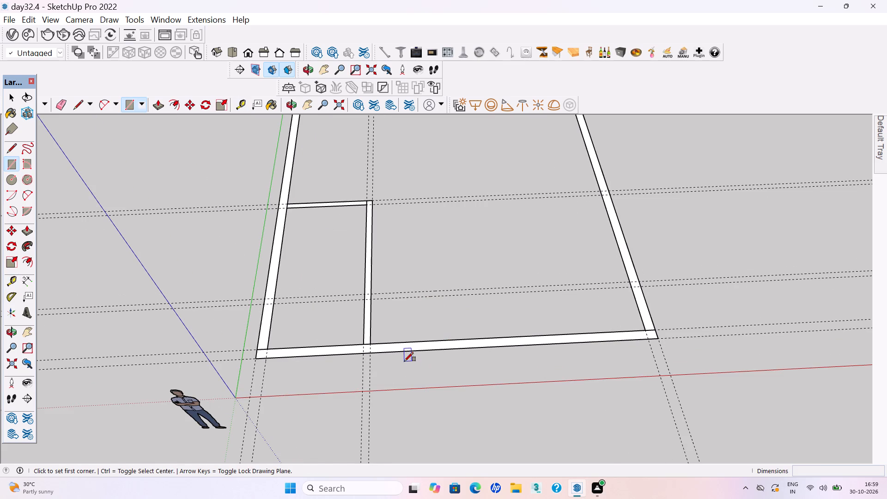
scroll(376, 270, up, 7)
click(371, 323)
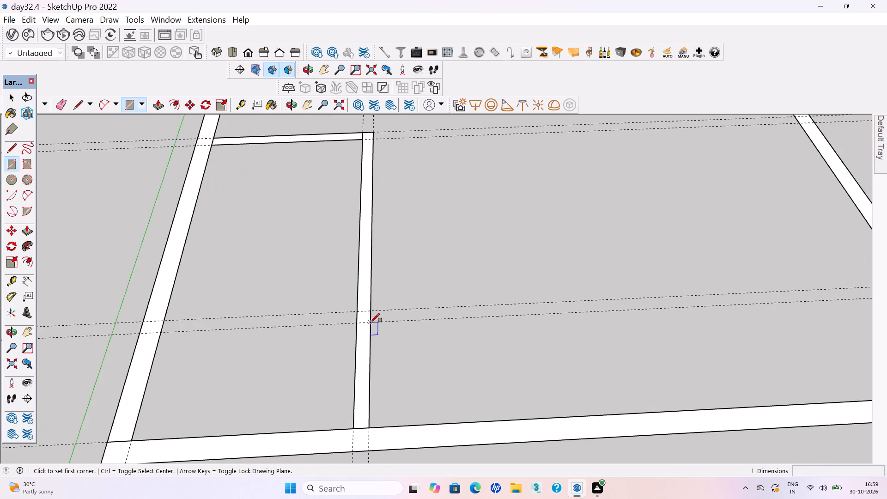
scroll(280, 297, down, 8)
scroll(507, 290, up, 4)
scroll(623, 275, up, 4)
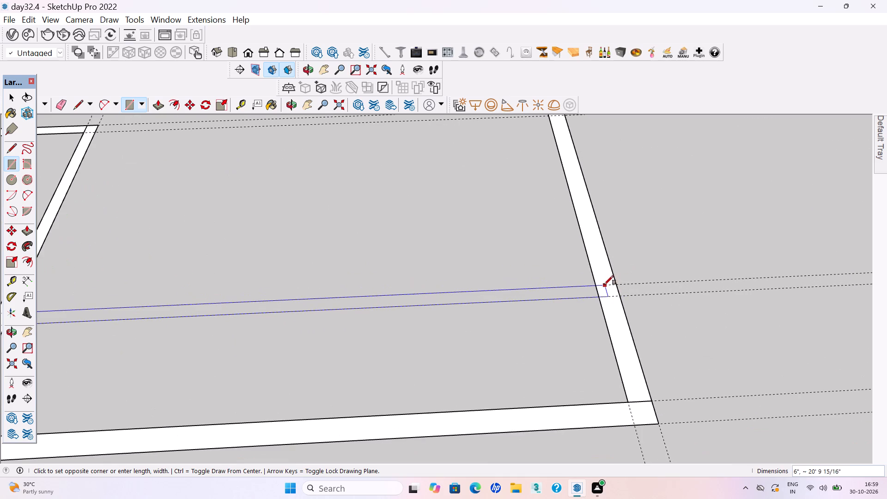
click(597, 285)
Make the long crosswise partition rectangle and its edges a group.
key(space)
double_click(520, 294)
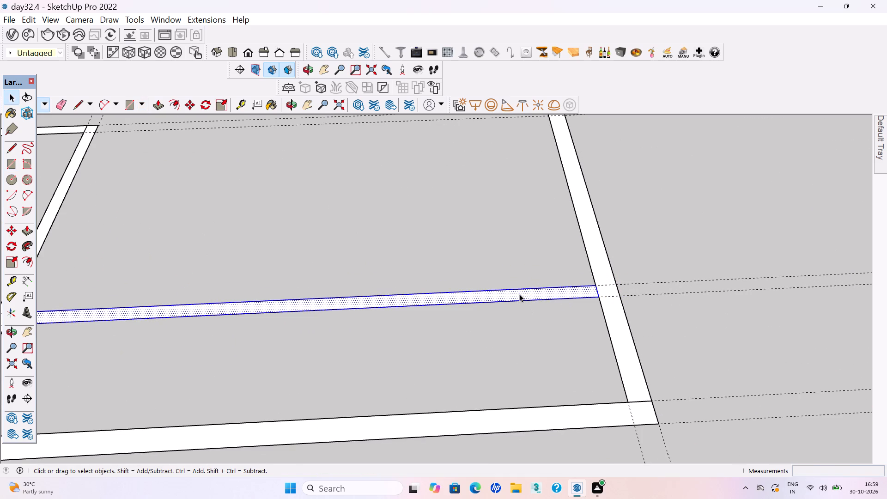
right_click(515, 294)
click(562, 164)
click(543, 250)
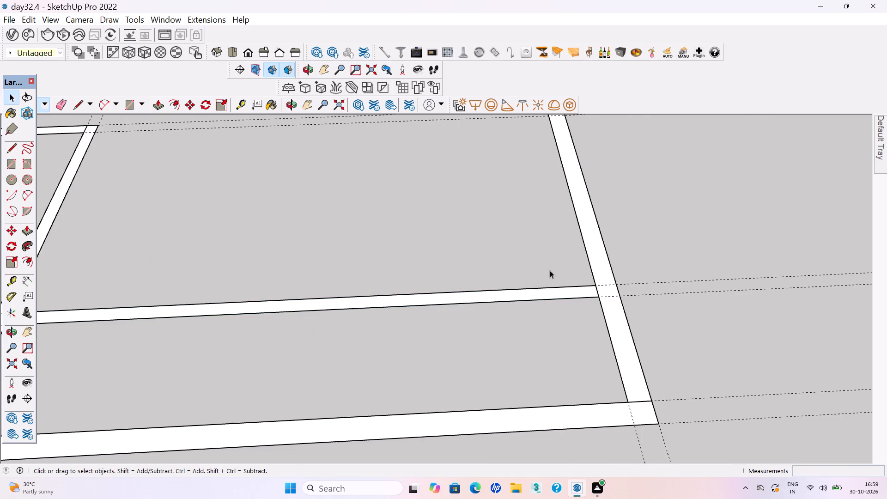
Save the model.
scroll(598, 315, down, 18)
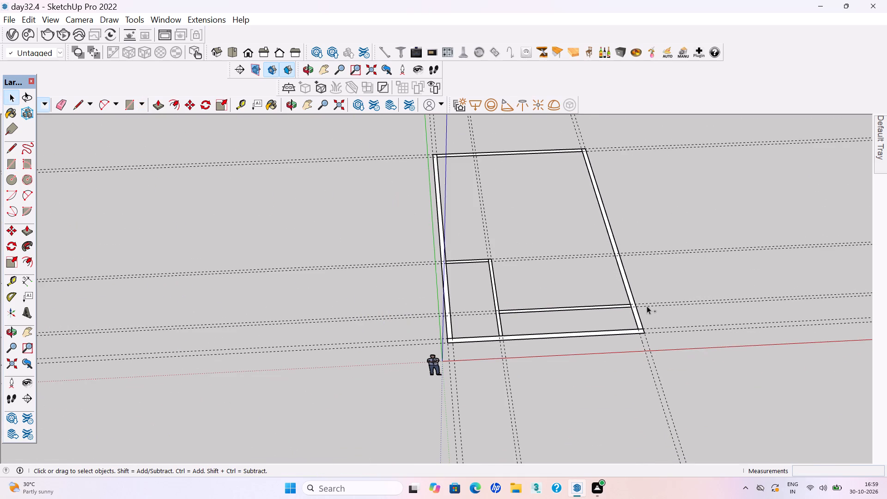
key(ctrl+s)
key(ctrl+s)
key(ctrl+s)
key(ctrl+s)
key(ctrl+s)
key(ctrl+s)
key(ctrl+s)
key(ctrl+s)
key(ctrl+s)
key(ctrl+s)
key(ctrl+s)
key(ctrl+s)
key(ctrl+s)
key(ctrl+s)
key(ctrl+s)
key(ctrl+s)
key(ctrl+s)
key(ctrl+s)
key(ctrl+s)
key(ctrl+s)
key(ctrl+s)
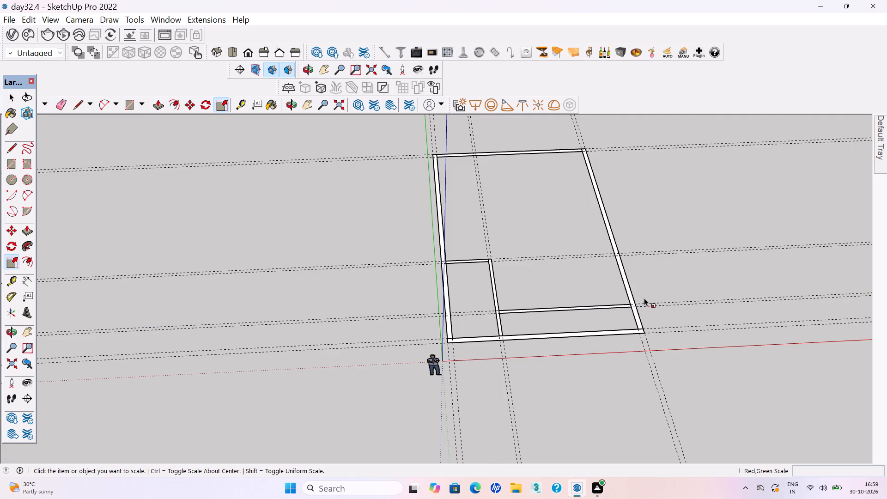
Place a lengthwise guide 4' 7" from the lengthwise partition, toward the far side wall, and another 6" beyond it.
key(t)
scroll(592, 298, up, 4)
scroll(492, 295, up, 4)
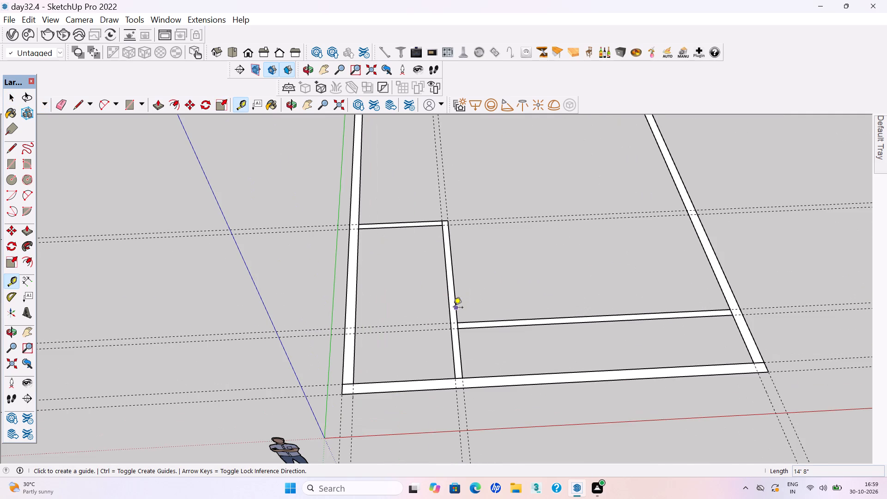
click(453, 308)
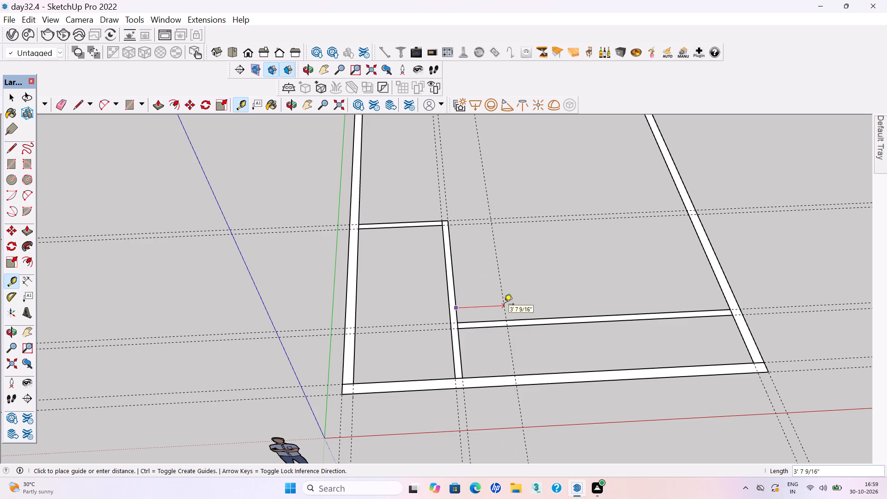
text(4'7")
key(Return)
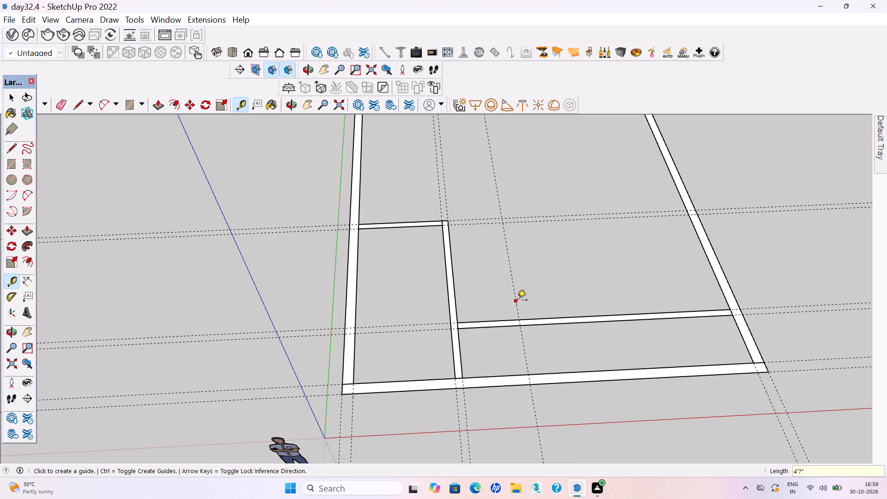
click(517, 301)
text(6")
key(Return)
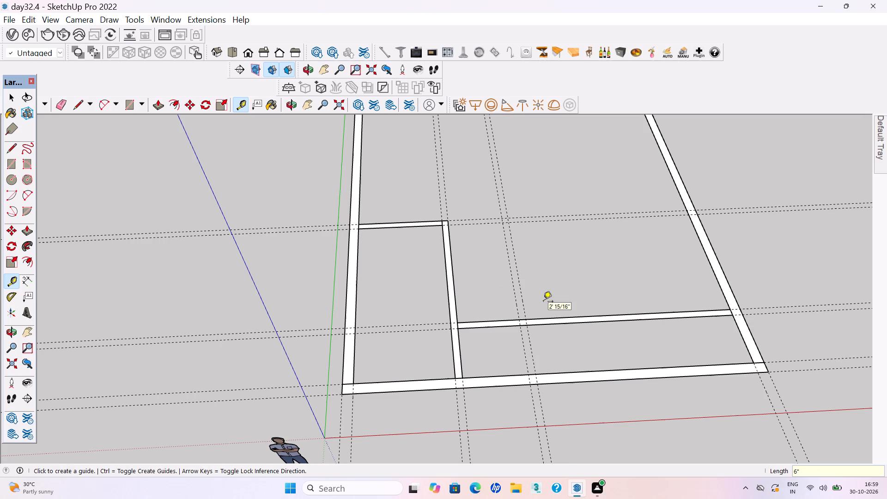
Place a crosswise guide 7' behind the long crosswise partition's back edge and another 6" beyond it.
click(497, 321)
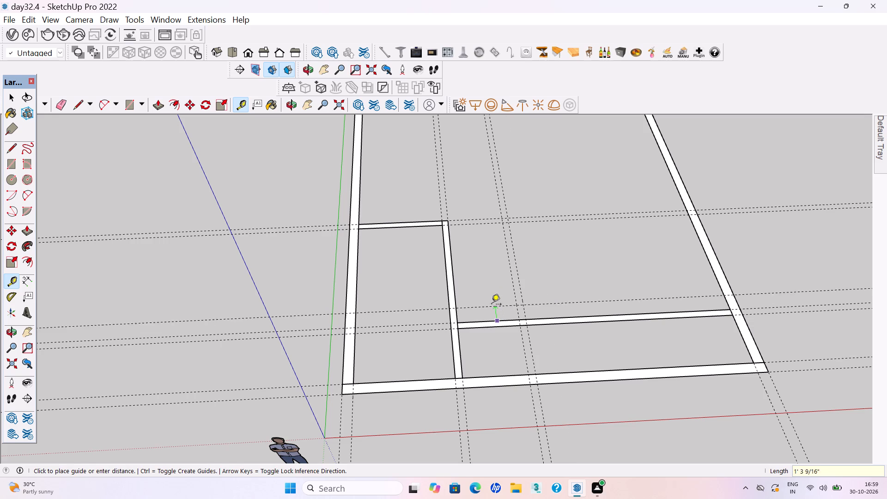
text(7')
key(Return)
scroll(499, 210, up, 3)
click(484, 264)
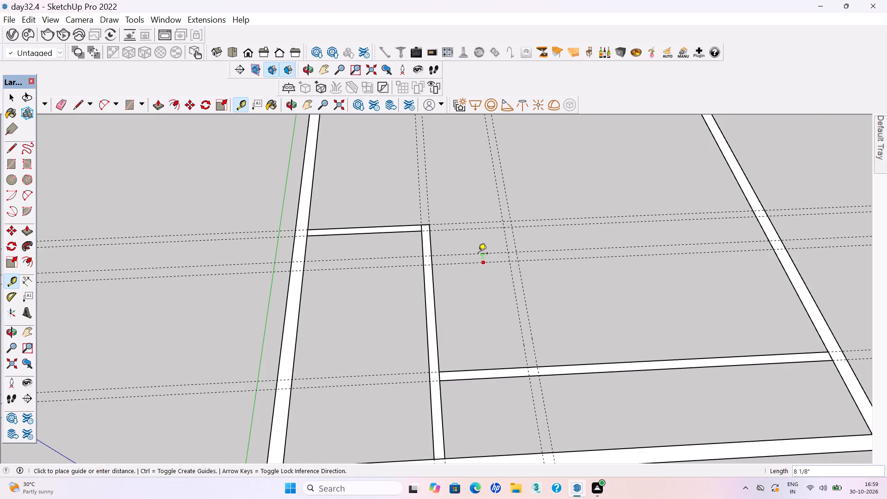
text(6")
key(Return)
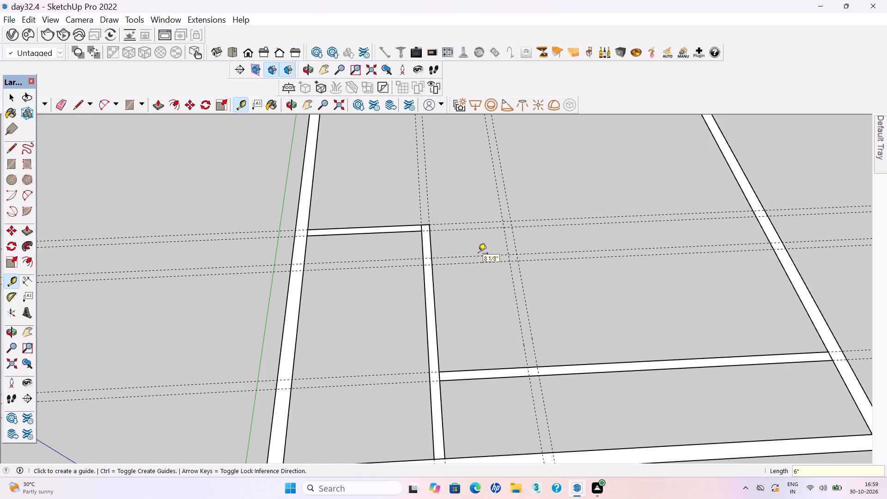
key(space)
Draw a 6" by 10' 2" partition rectangle between the 4' 7" guides, starting at the long crosswise partition's back edge, and group it.
key(r)
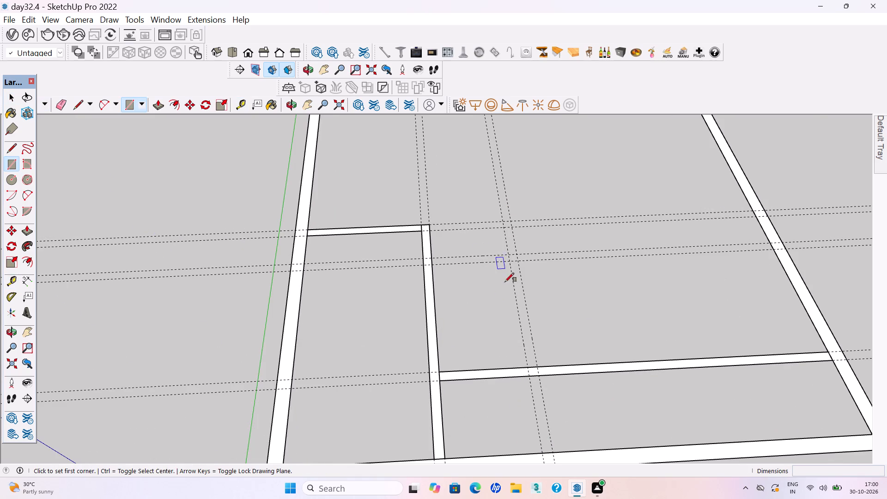
click(528, 368)
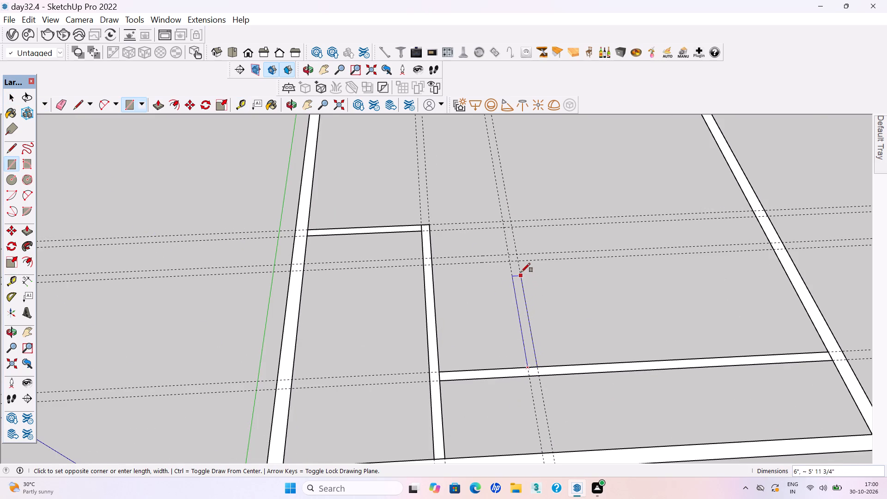
click(510, 221)
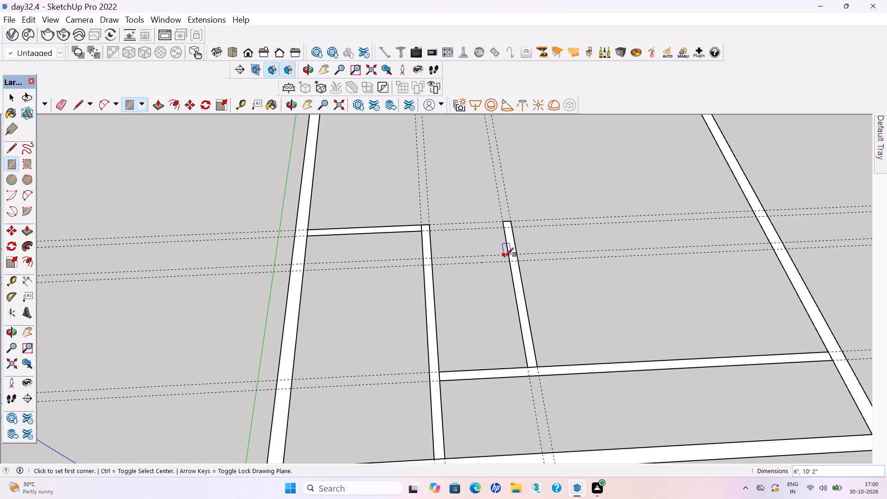
key(space)
triple_click(519, 292)
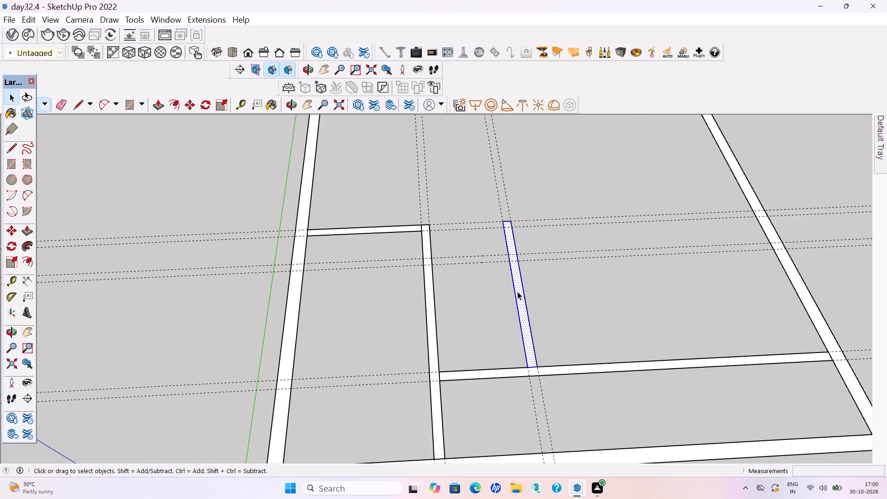
right_click(517, 292)
click(556, 165)
Draw a 6" thick partition rectangle between the 7' crosswise guides, joining the two lengthwise partitions, and group it.
key(r)
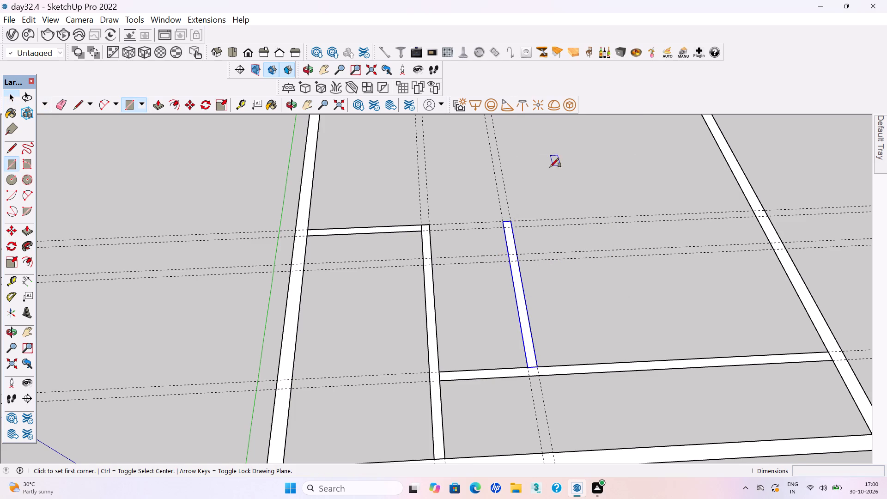
click(510, 254)
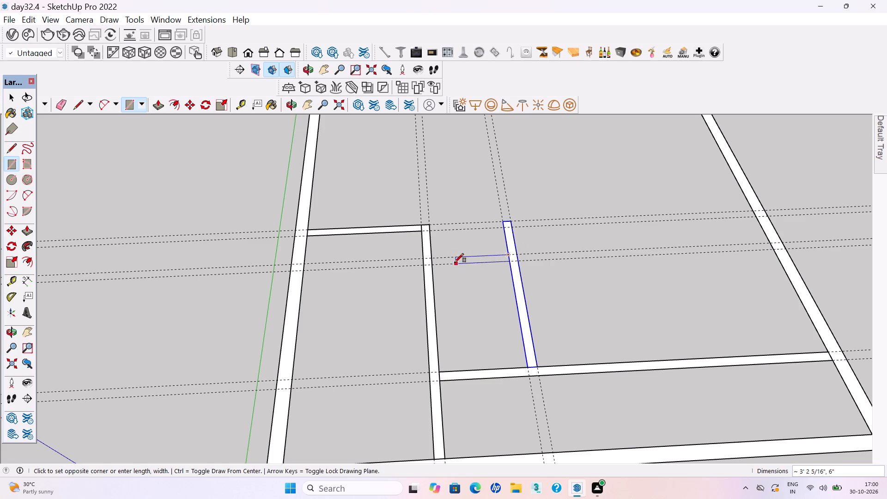
click(432, 263)
key(space)
double_click(443, 260)
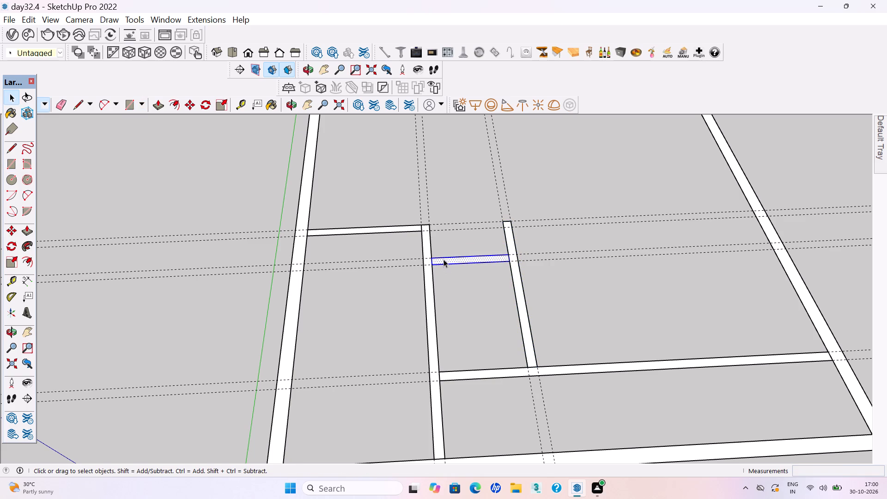
right_click(443, 259)
click(472, 132)
click(466, 353)
Delete the pair of crosswise guides along the short connecting partition.
scroll(441, 350, down, 3)
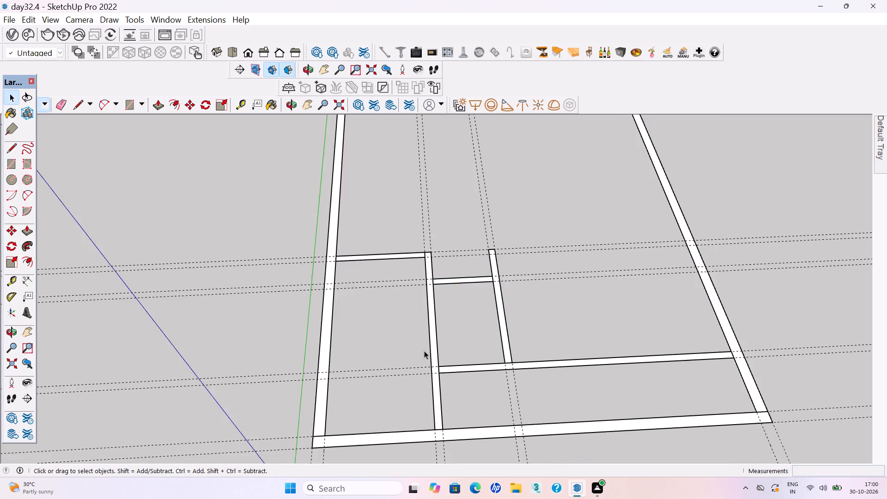
scroll(424, 351, down, 5)
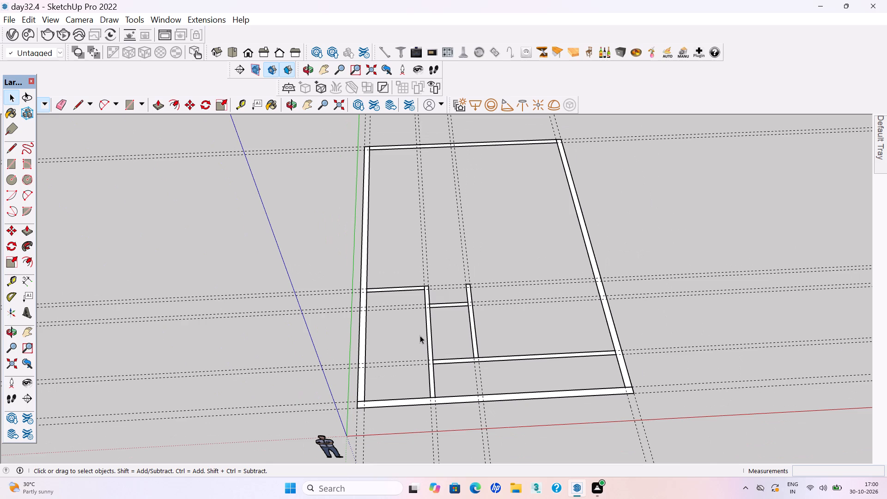
scroll(505, 293, up, 2)
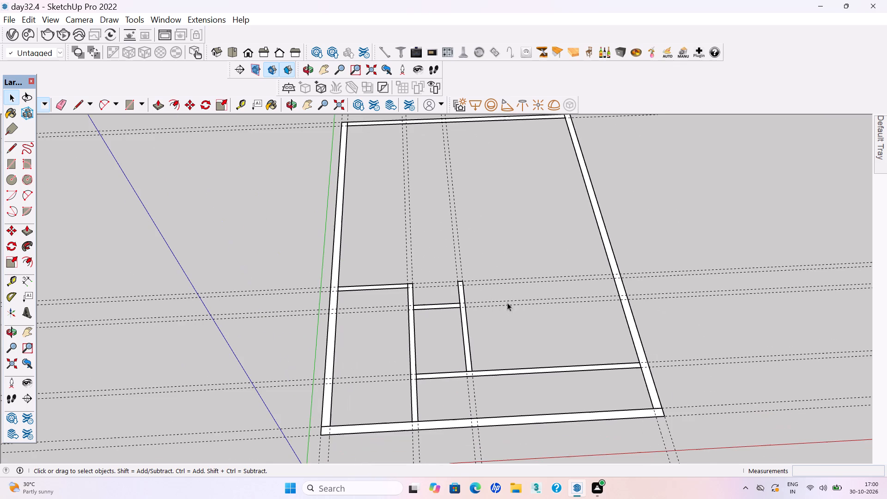
drag(545, 310, 524, 292)
key(Delete)
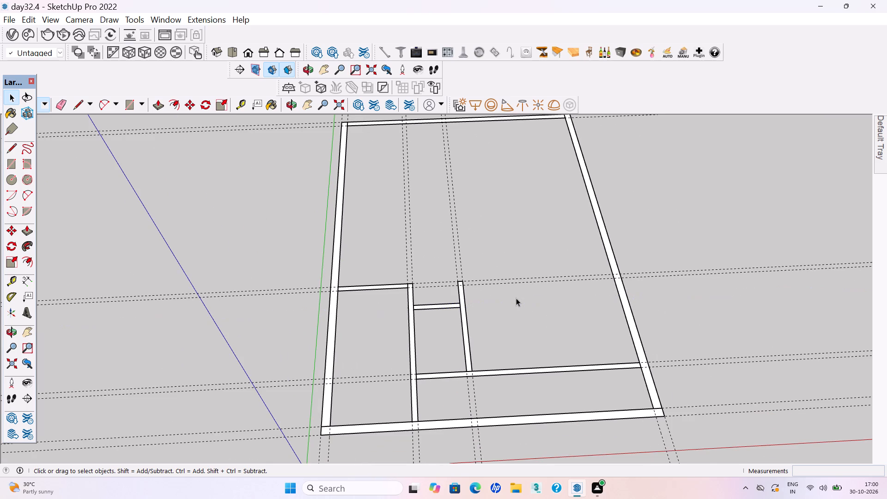
Measure from the long crosswise partition's back edge to the crosswise guides at the end of the shorter lengthwise partition.
key(t)
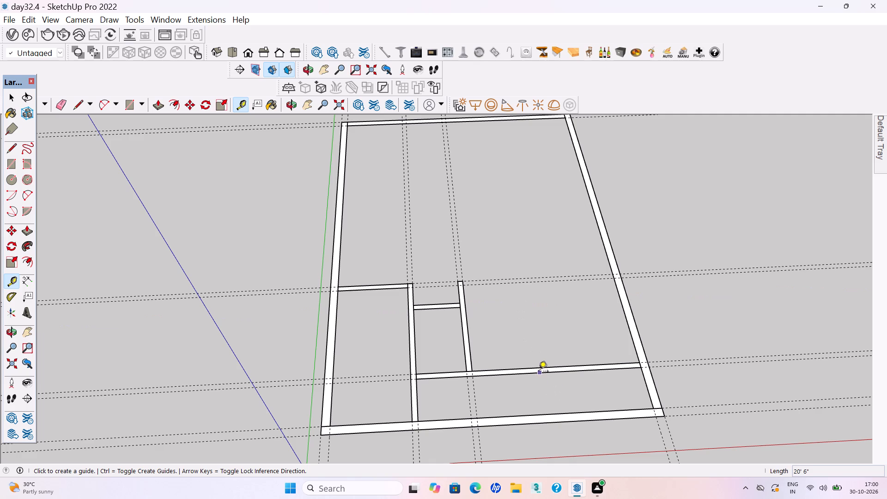
click(538, 370)
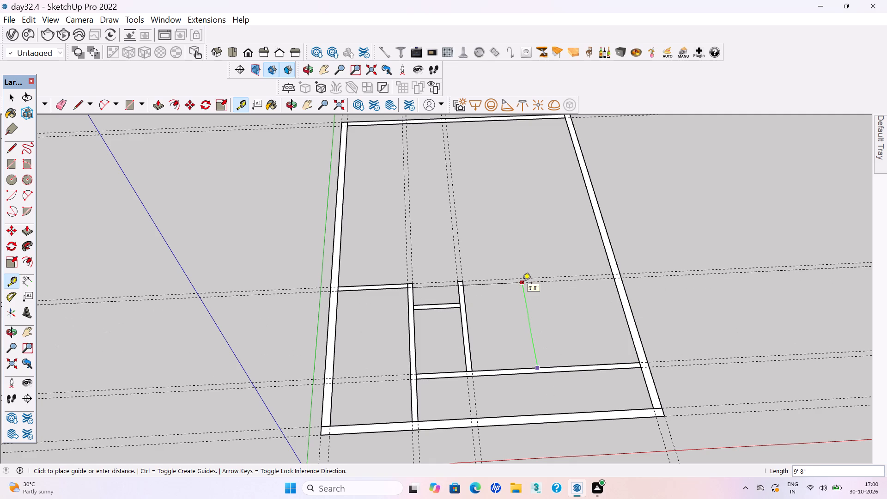
key(space)
Delete the pair of crosswise guides at the back ends of the lengthwise partitions.
drag(551, 304, 536, 263)
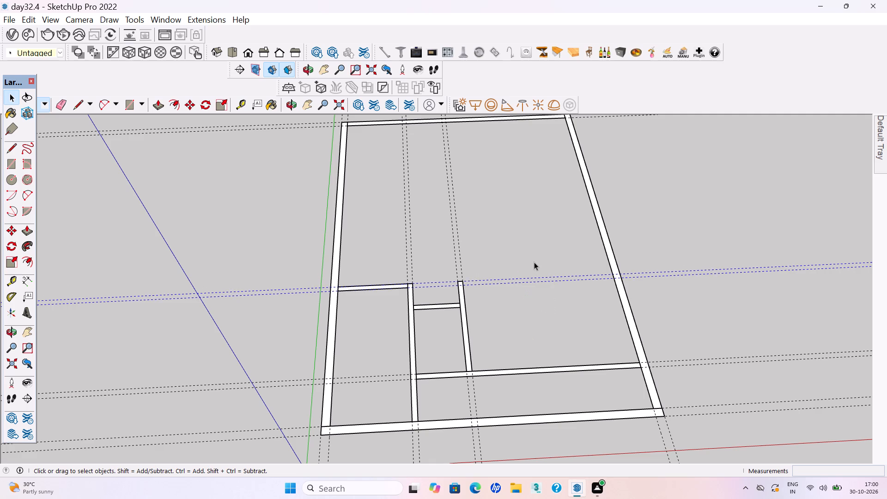
key(Delete)
Measure from the shorter lengthwise partition to the far side wall's inner edge.
key(t)
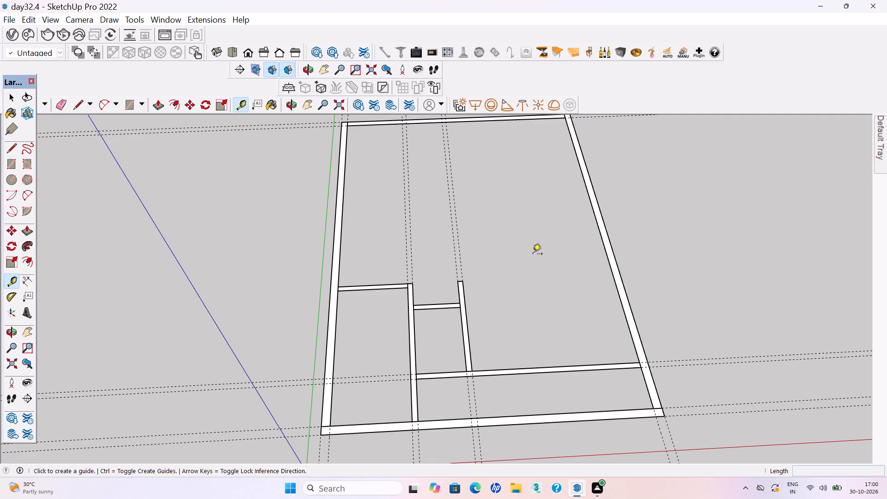
click(471, 344)
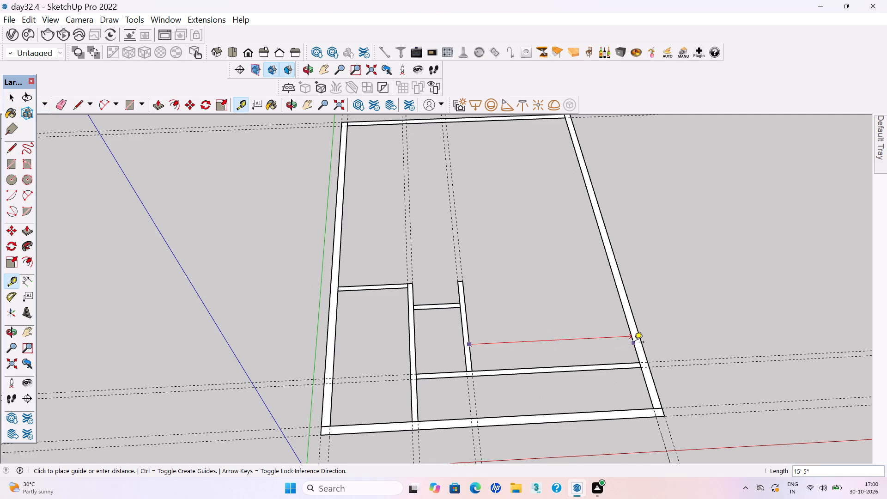
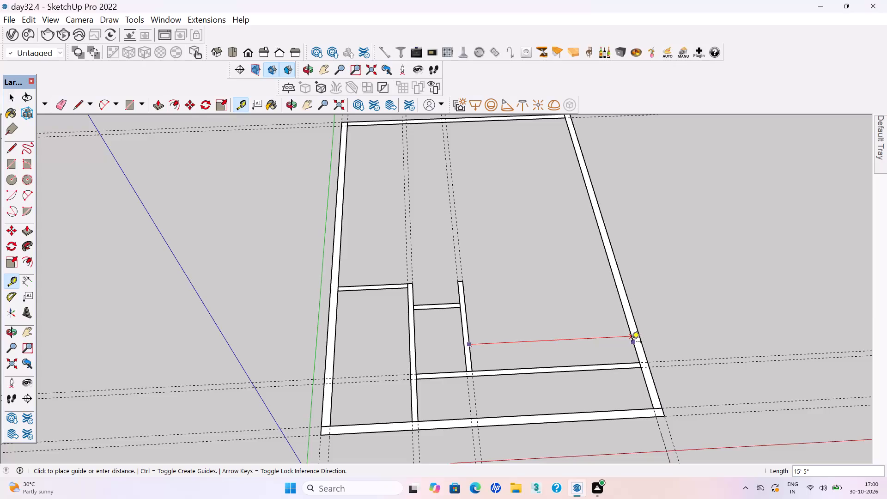
Place a crosswise guide 11'6" behind the long crosswise partition's back edge, plus a second guide 6" beyond it.
key(Escape)
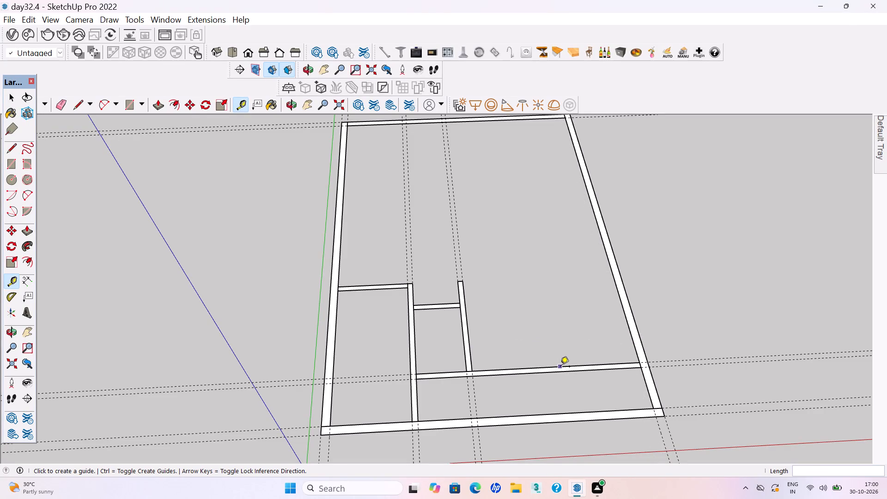
click(560, 367)
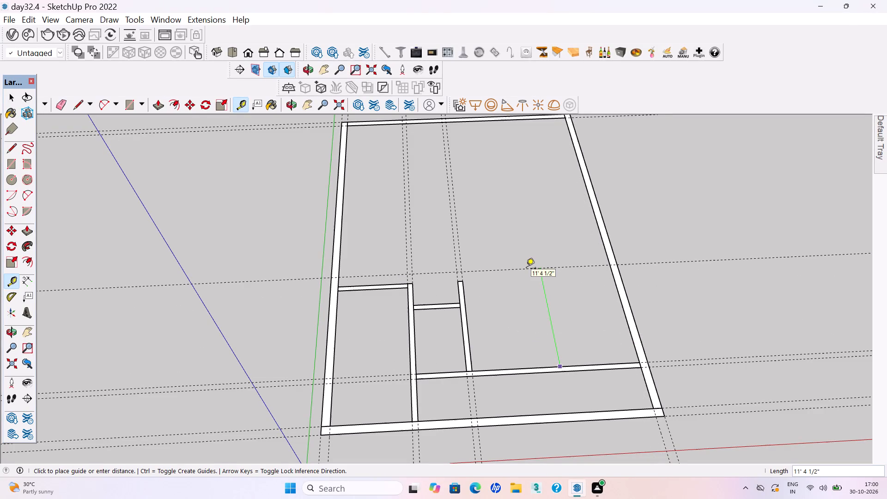
text(11')
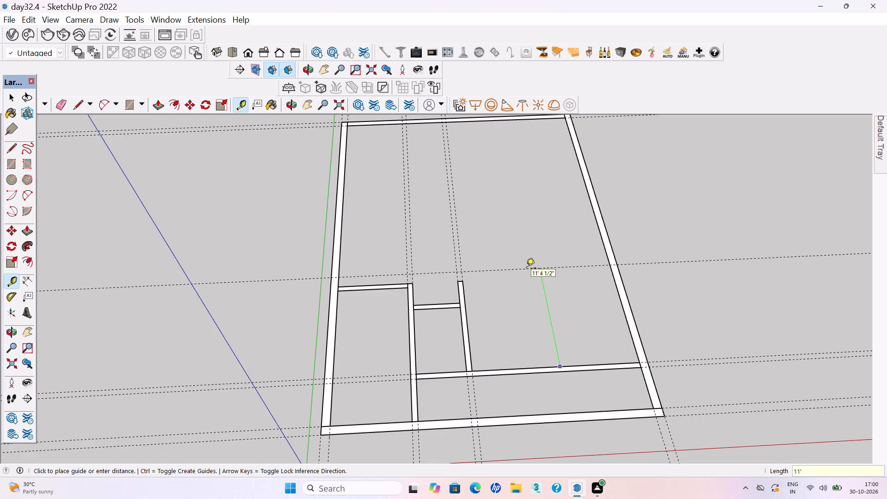
text(6")
key(Return)
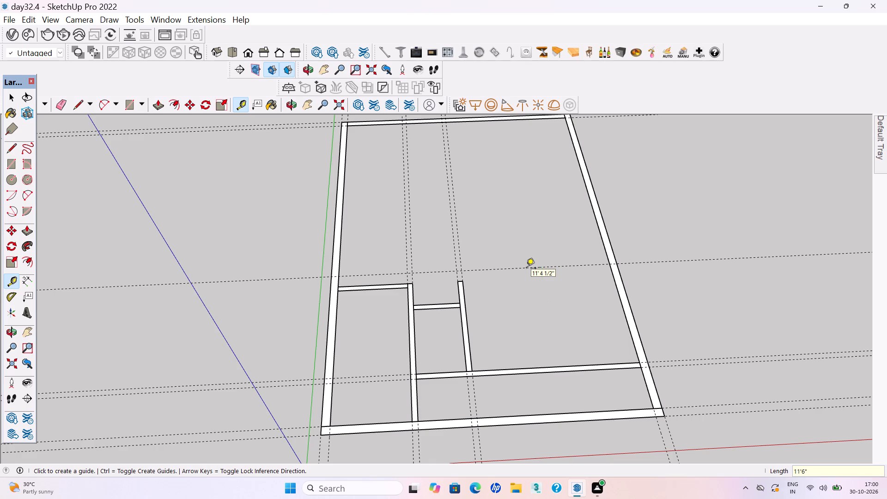
scroll(526, 269, up, 6)
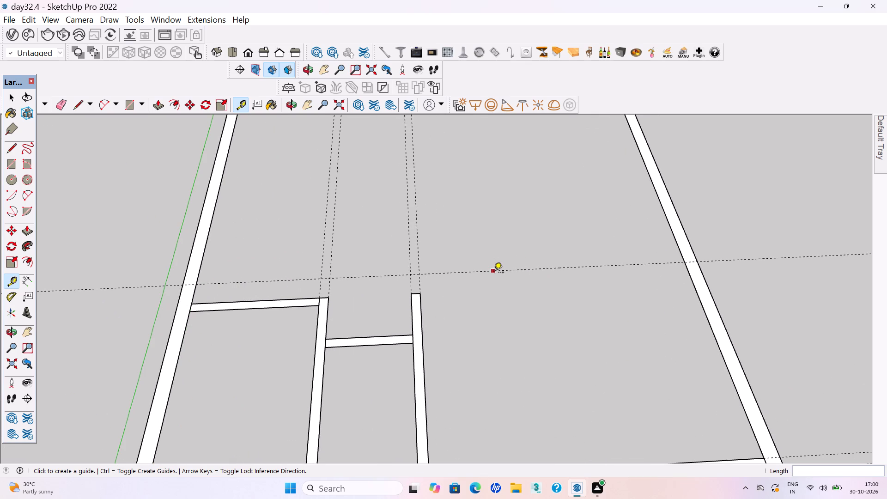
click(494, 273)
text(6")
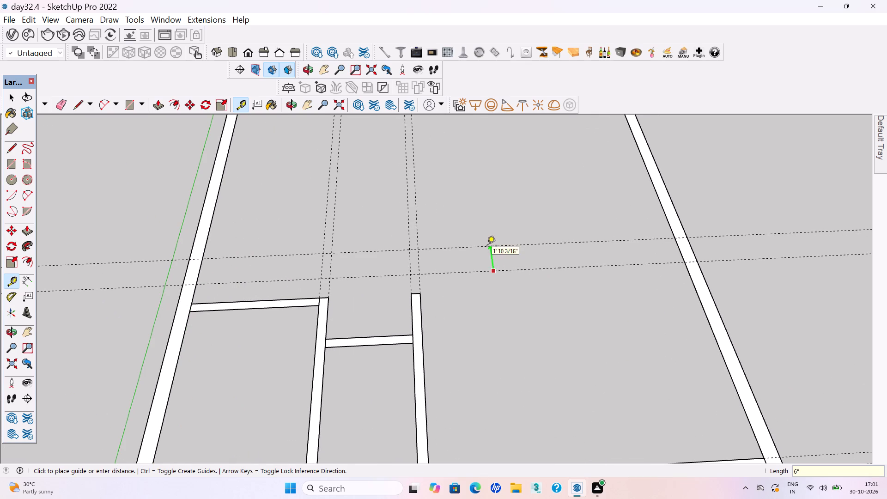
key(Return)
Scale the shorter lengthwise partition's back end out to the farther of the two crosswise guides and save the model.
key(space)
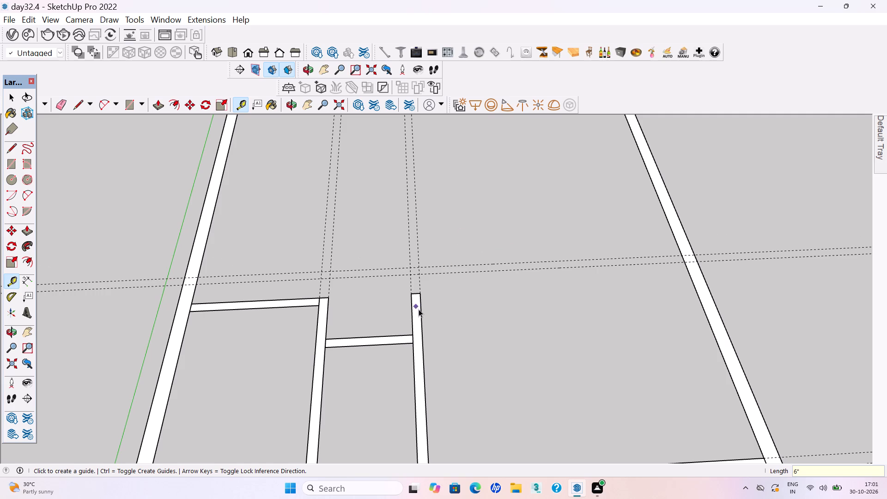
click(419, 309)
scroll(419, 309, up, 4)
key(s)
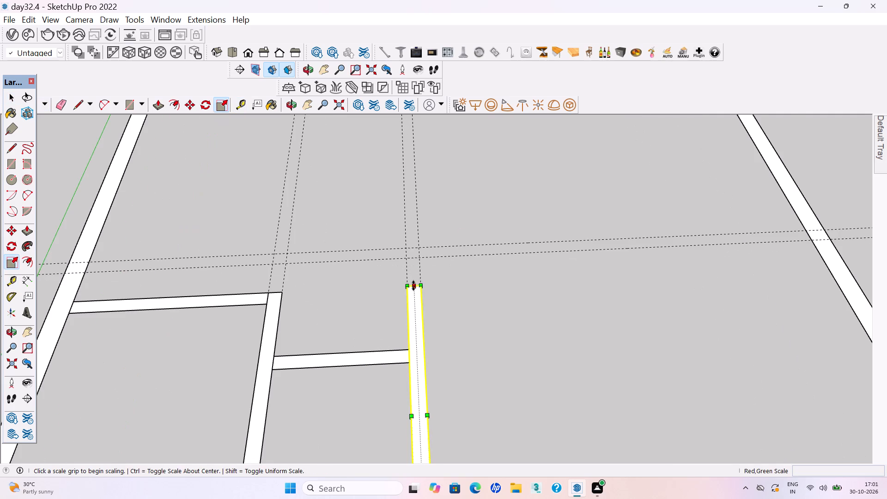
click(413, 286)
click(414, 248)
key(space)
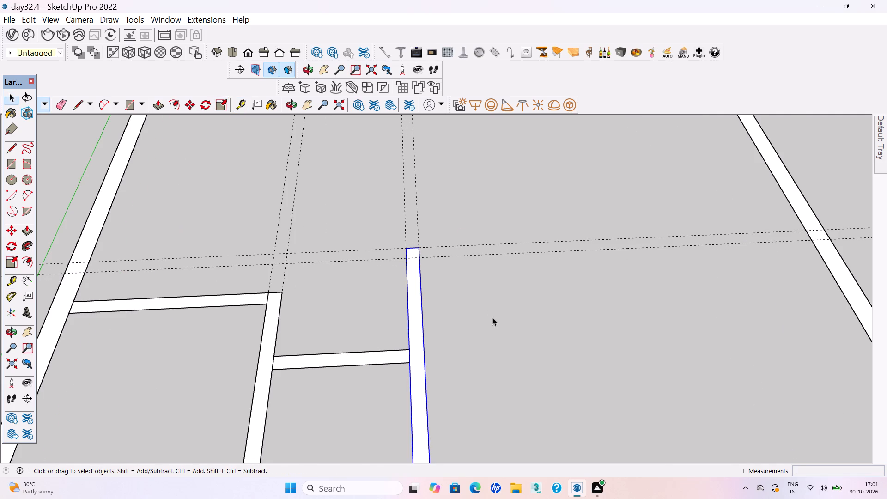
click(493, 317)
key(ctrl+s)
Draw a crosswise partition rectangle between the 6" guide pair, from the shorter lengthwise partition to the far side wall's inner edge, and group it.
key(r)
scroll(226, 292, down, 2)
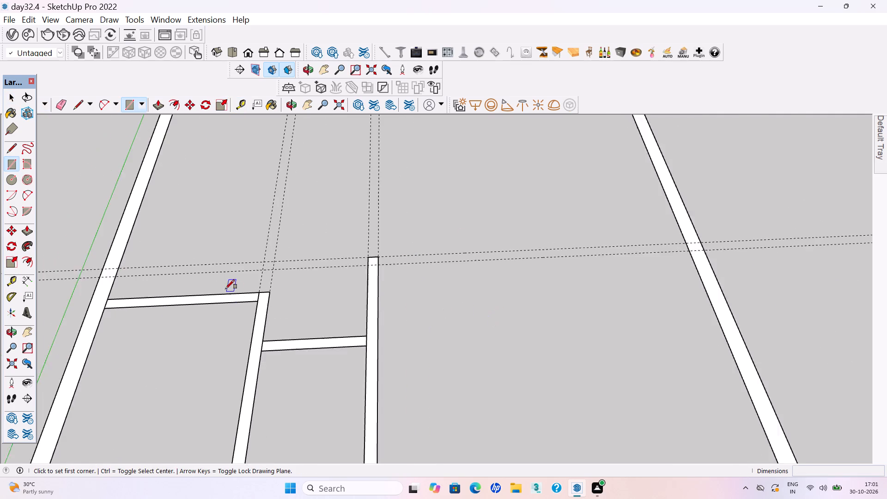
scroll(225, 289, down, 2)
scroll(377, 257, up, 4)
click(362, 272)
scroll(361, 273, down, 4)
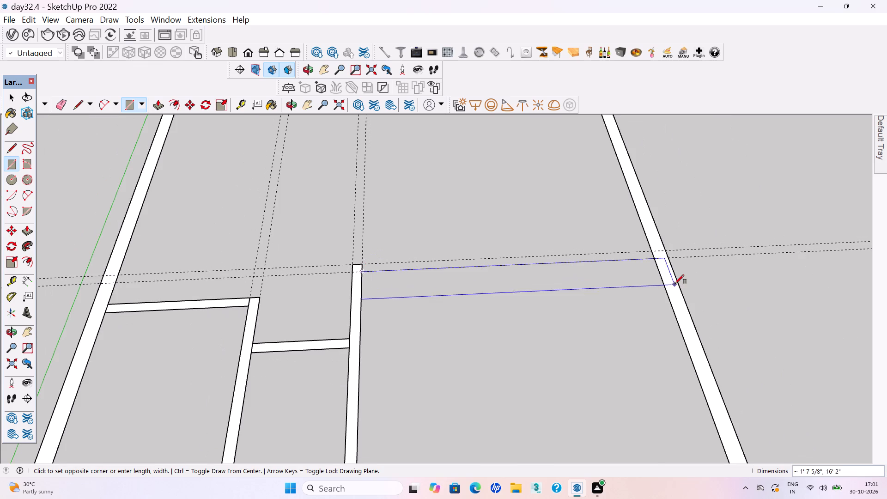
click(652, 252)
key(space)
double_click(600, 256)
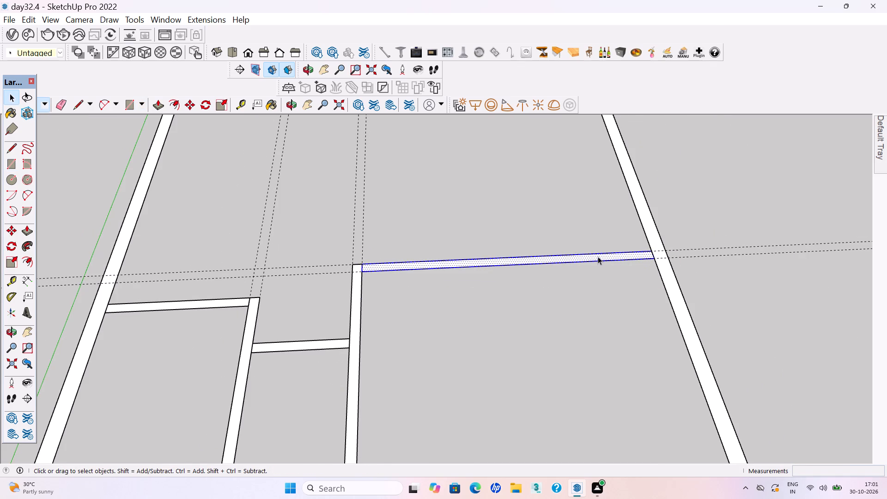
right_click(598, 256)
click(627, 127)
click(562, 326)
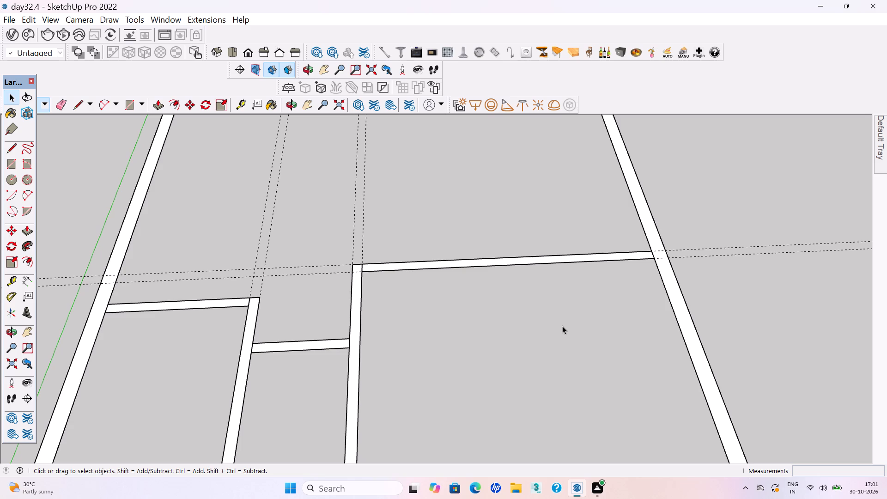
click(567, 333)
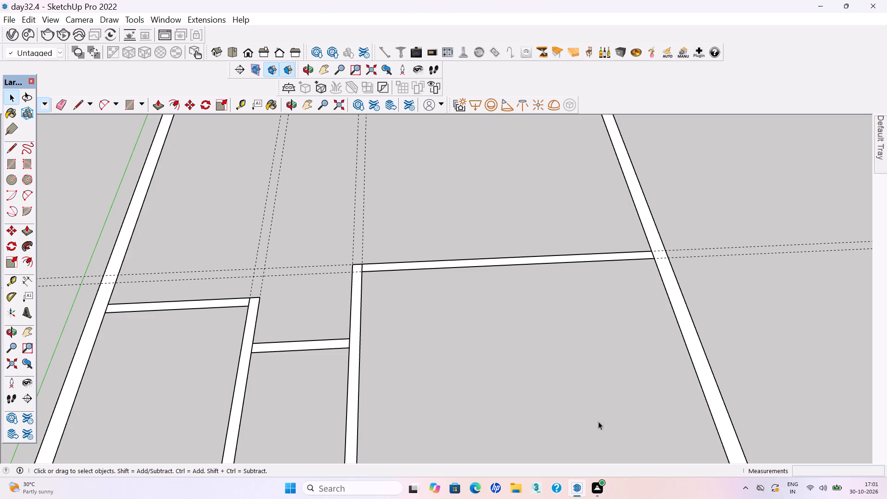
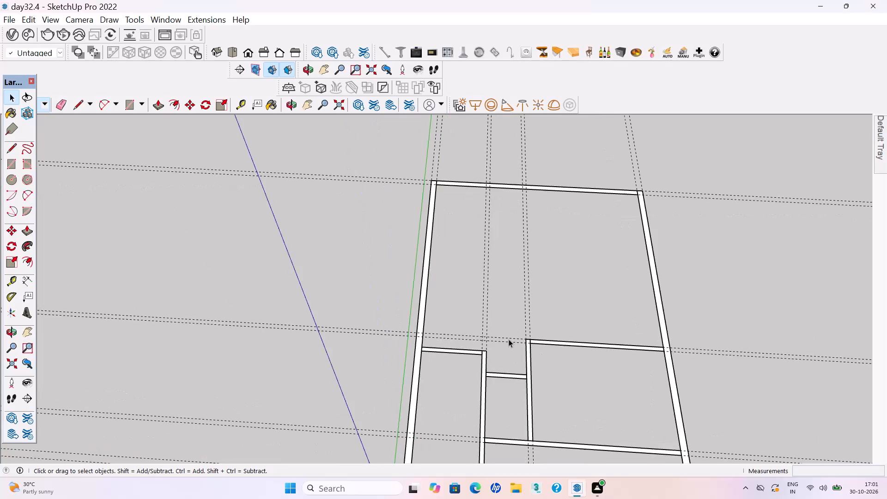
Delete the two lengthwise guide pairs and the crosswise guide pair used for the existing inner partitions.
scroll(509, 339, up, 3)
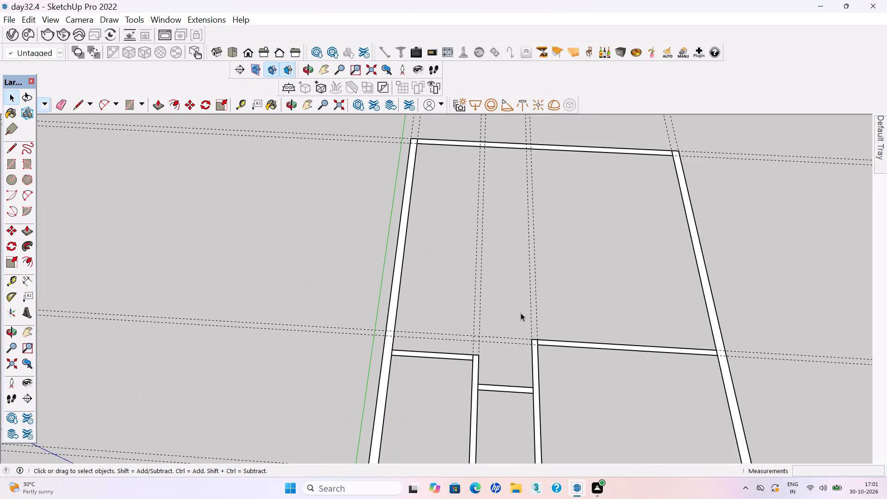
scroll(521, 313, down, 2)
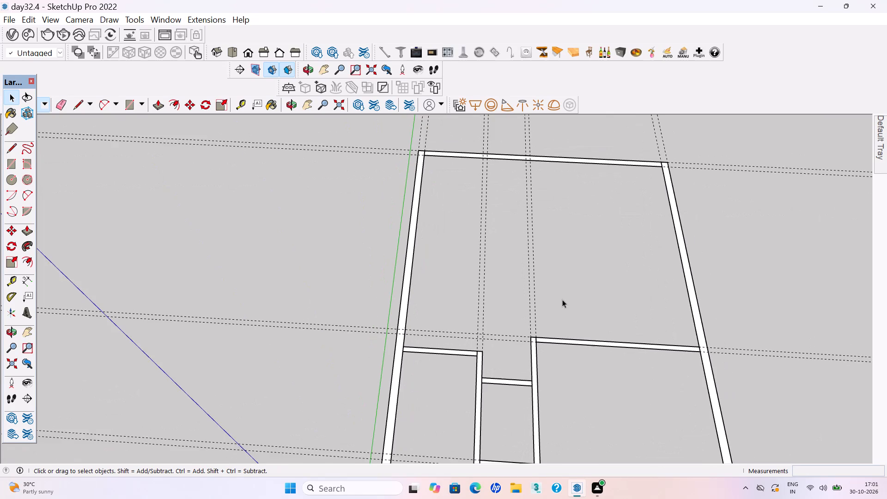
drag(564, 298, 475, 257)
key(Delete)
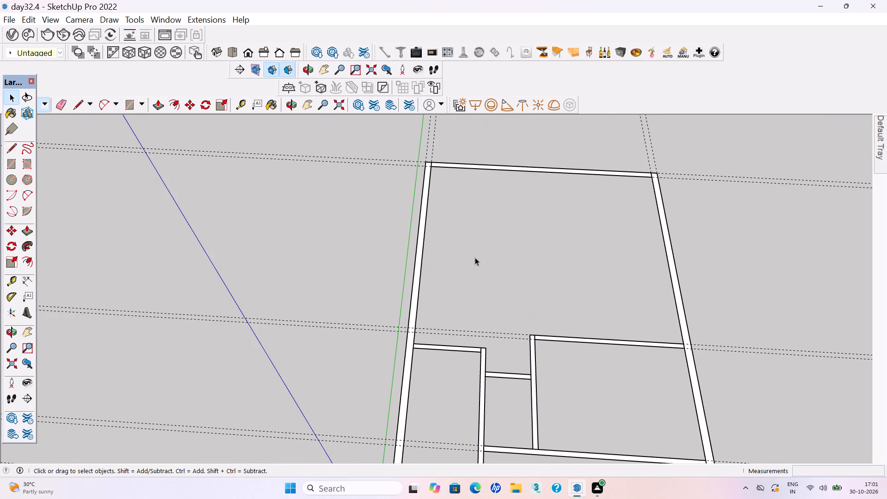
scroll(479, 316, down, 1)
middle_drag(482, 324, 507, 334)
scroll(502, 344, up, 2)
drag(517, 335, 504, 309)
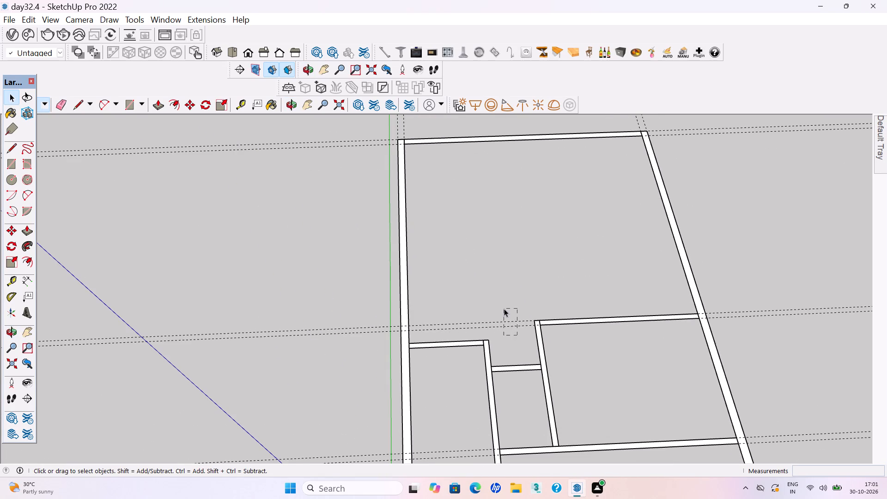
drag(504, 309, 504, 308)
key(Delete)
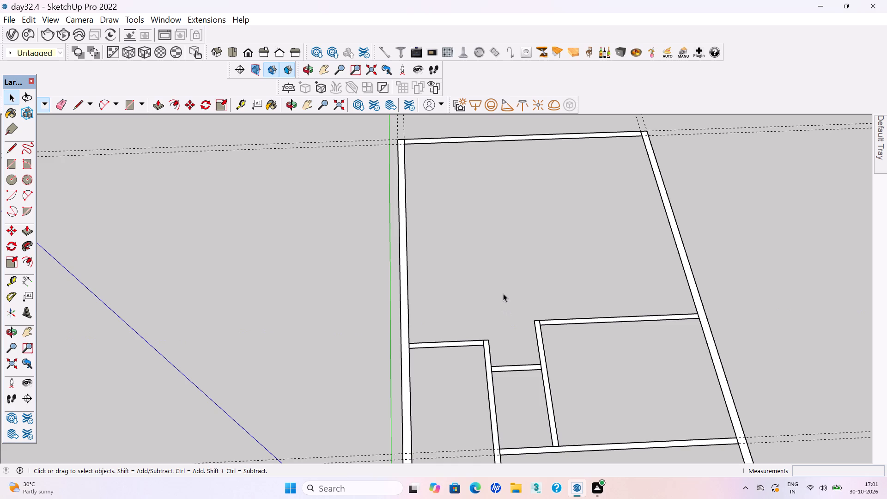
Place a lengthwise guide 11' inside the inner edge of the side wall beside the green axis, plus a second guide 6" beyond it.
scroll(532, 297, down, 6)
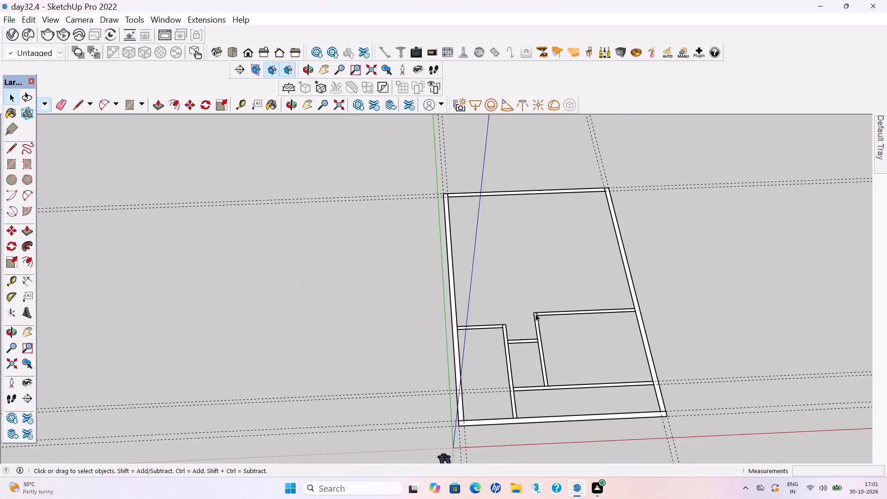
middle_drag(539, 325, 530, 310)
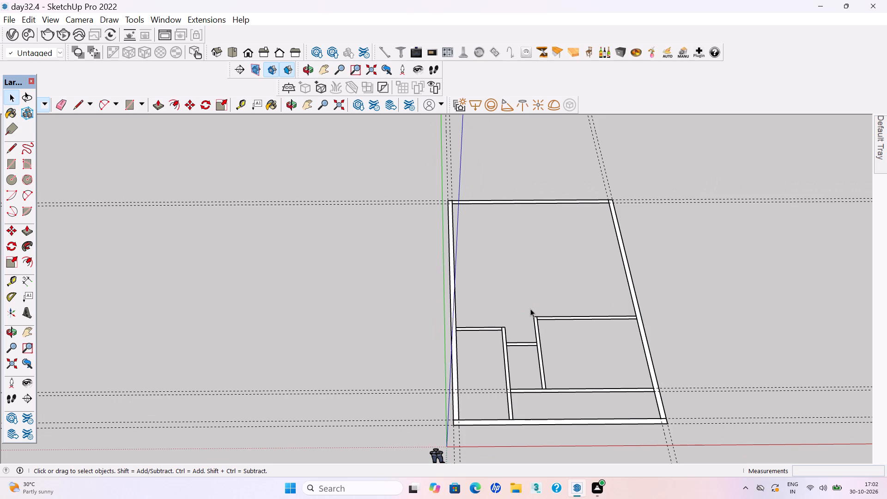
key(t)
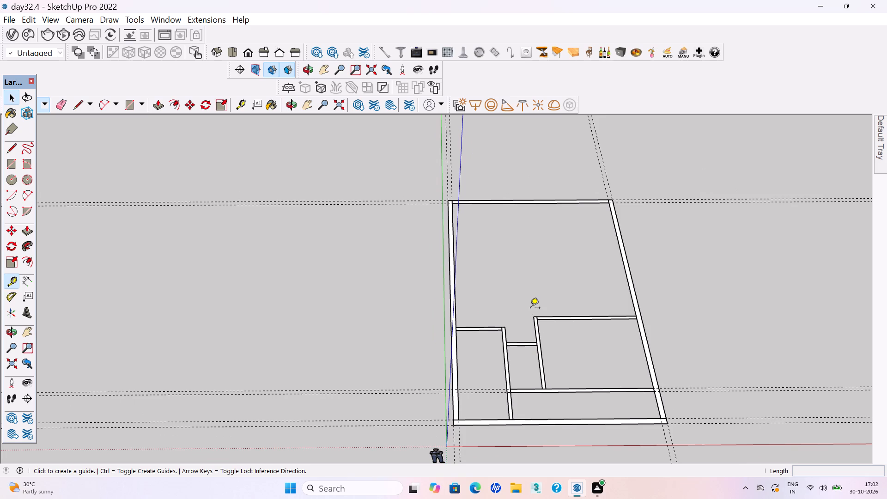
scroll(504, 171, up, 8)
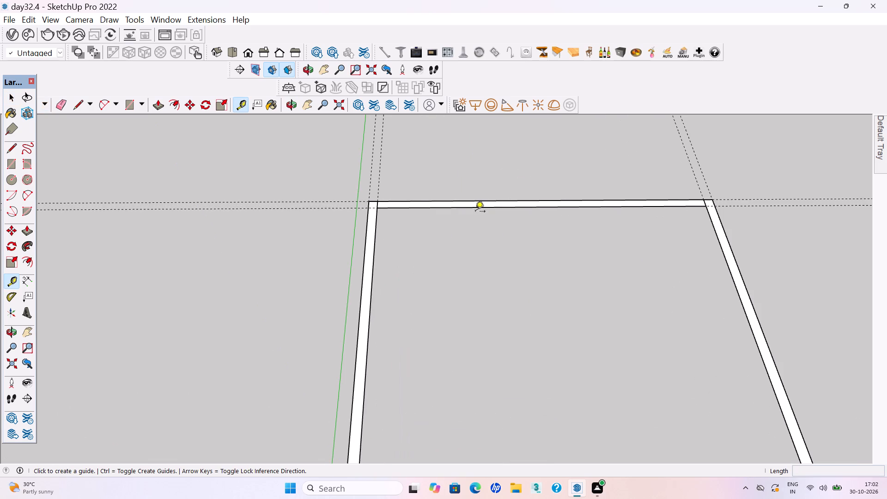
click(373, 277)
text(11')
key(Return)
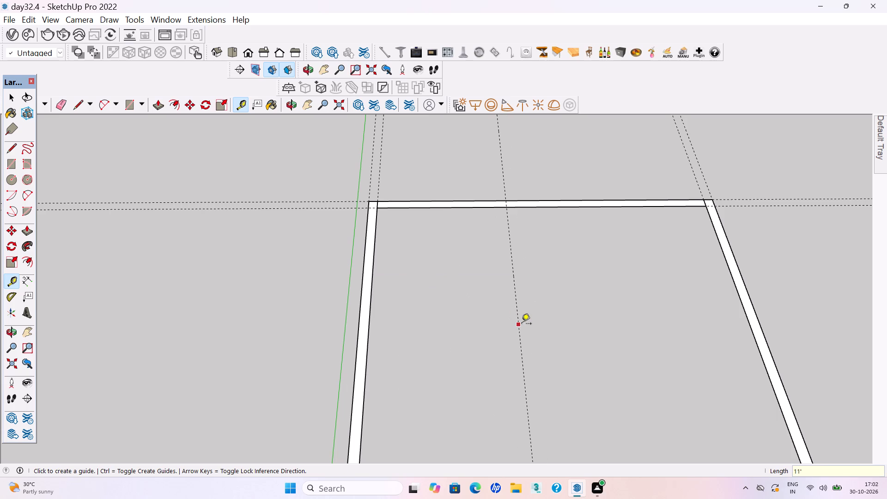
click(518, 324)
text(6")
key(Return)
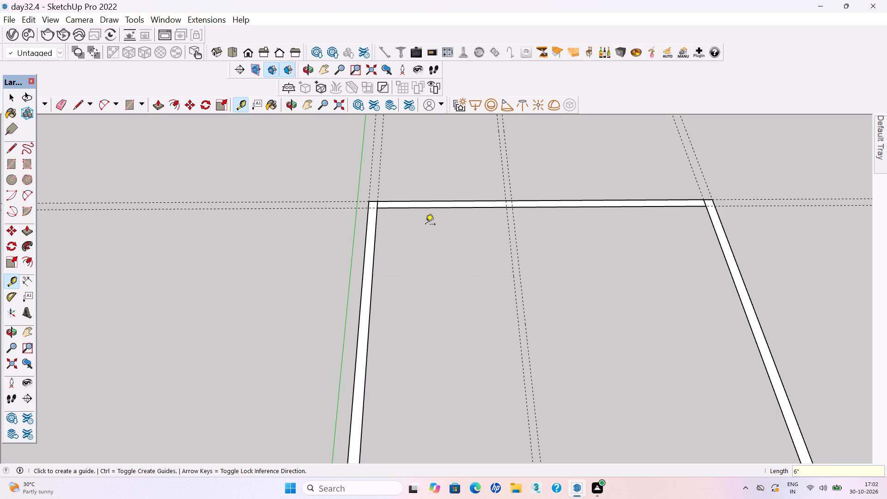
Place a crosswise guide 12' in front of the back wall's inner edge, plus a second guide 6" beyond it.
click(432, 208)
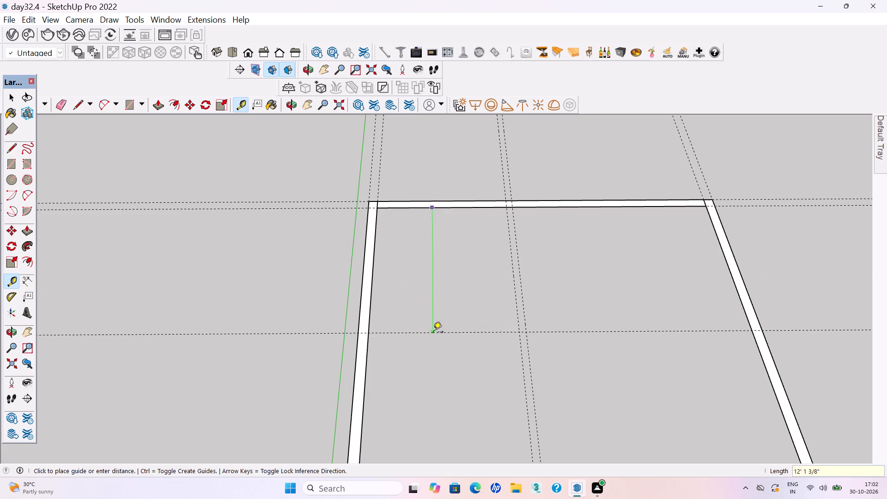
text(12')
key(Return)
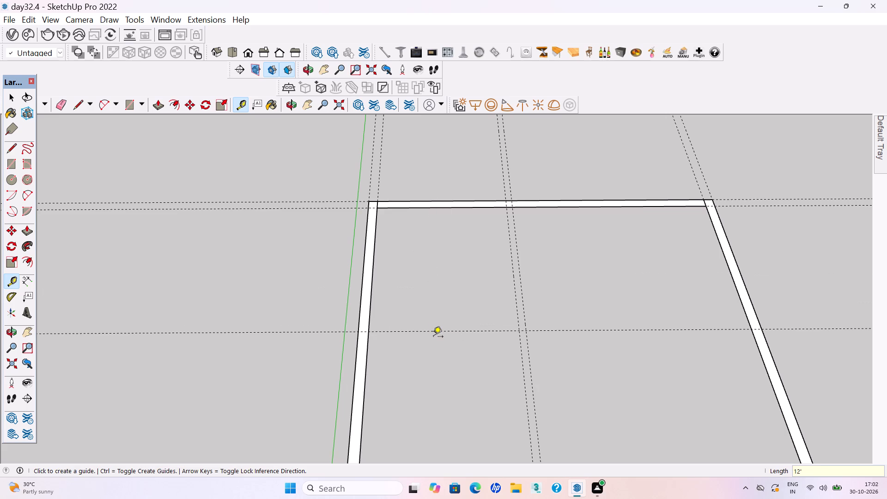
click(417, 333)
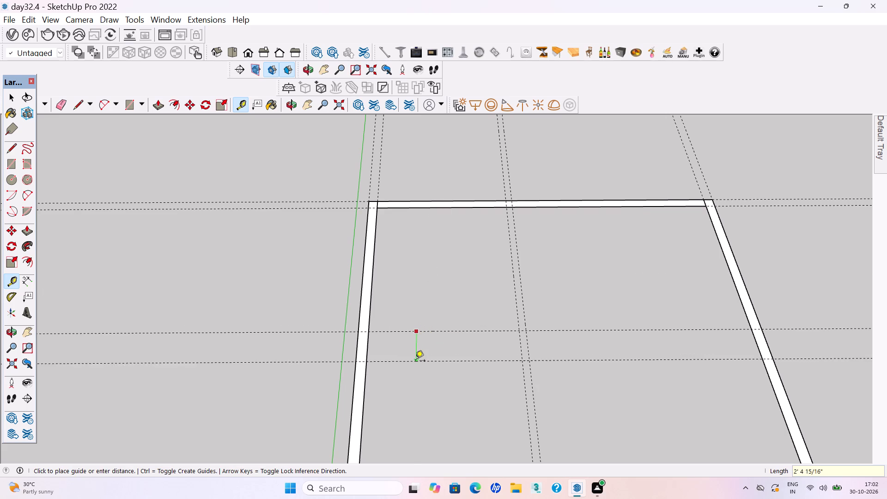
text(6")
key(Return)
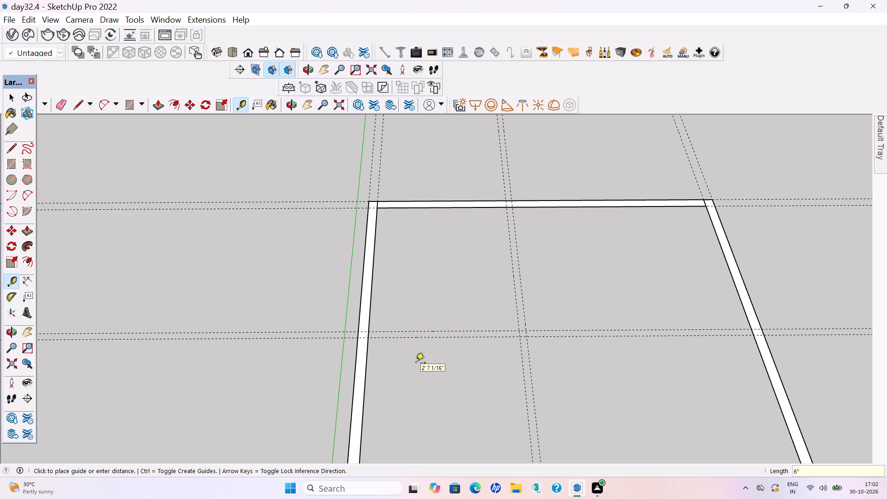
Draw 6" partition rectangles enclosing the back corner room: a crosswise one from the side wall and a 12'6" lengthwise one to the back wall.
key(r)
scroll(544, 336, up, 4)
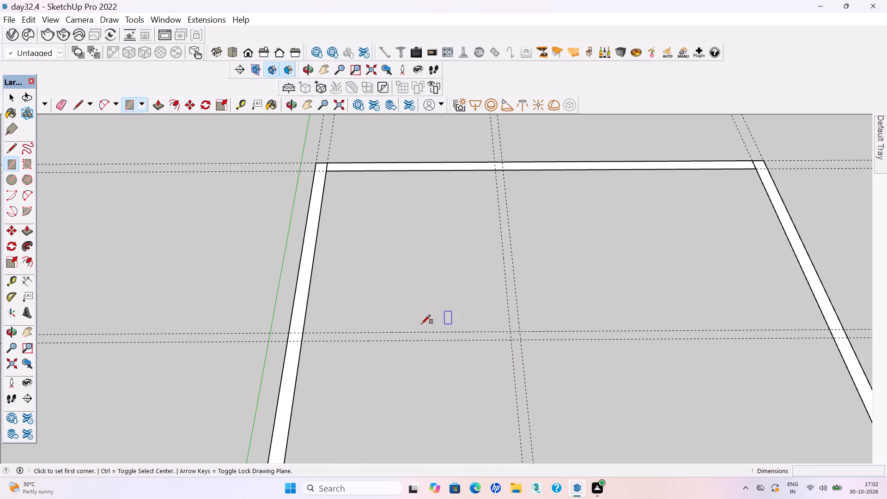
click(301, 341)
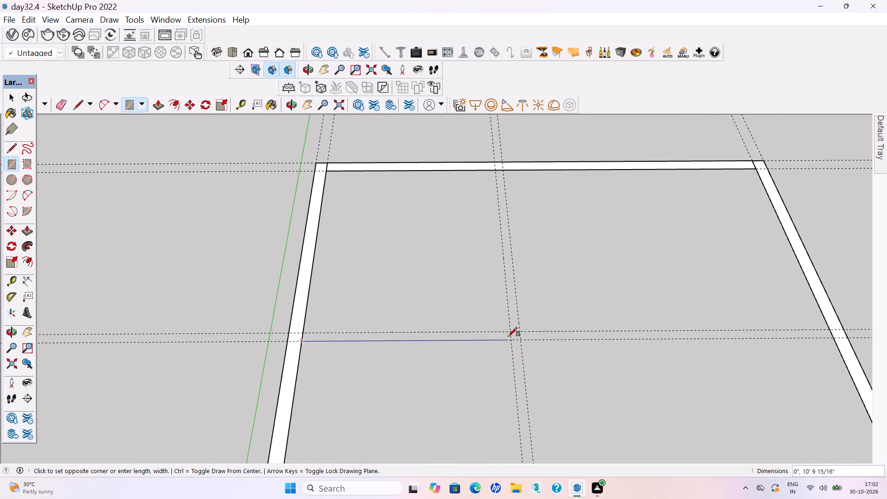
click(509, 331)
click(523, 341)
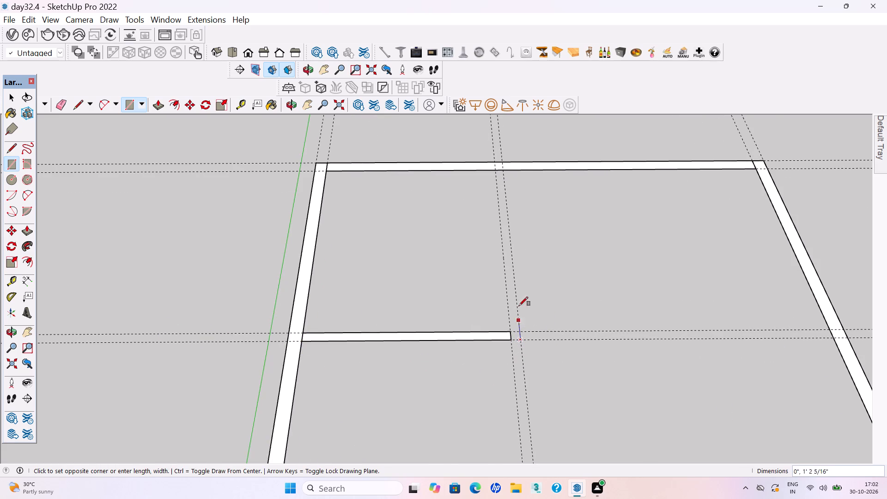
click(496, 171)
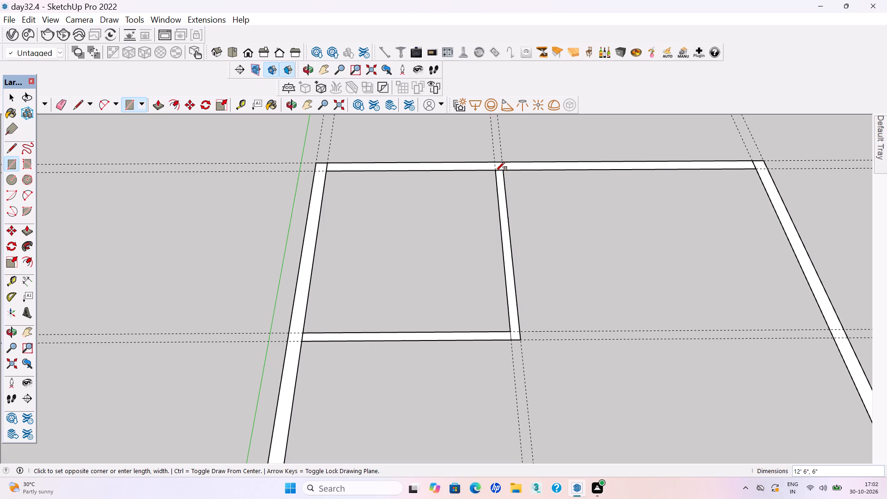
Make the new lengthwise partition and the new crosswise partition of the back corner room into separate groups.
key(space)
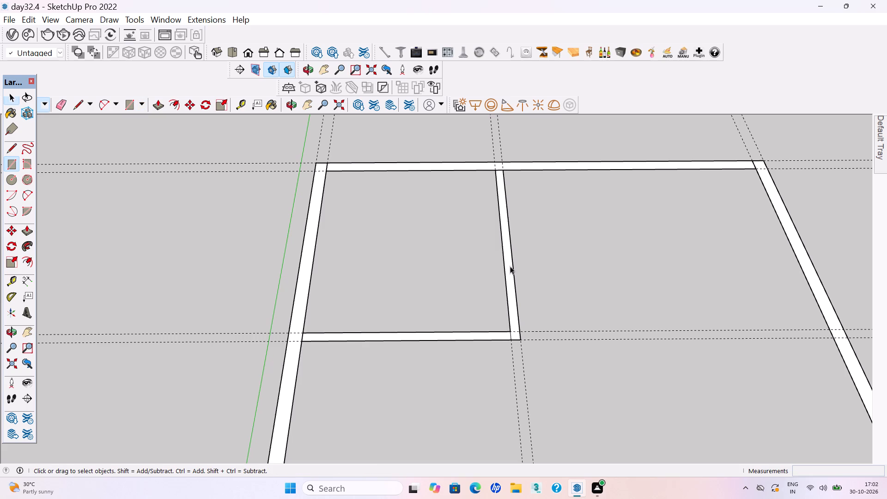
double_click(510, 266)
right_click(501, 262)
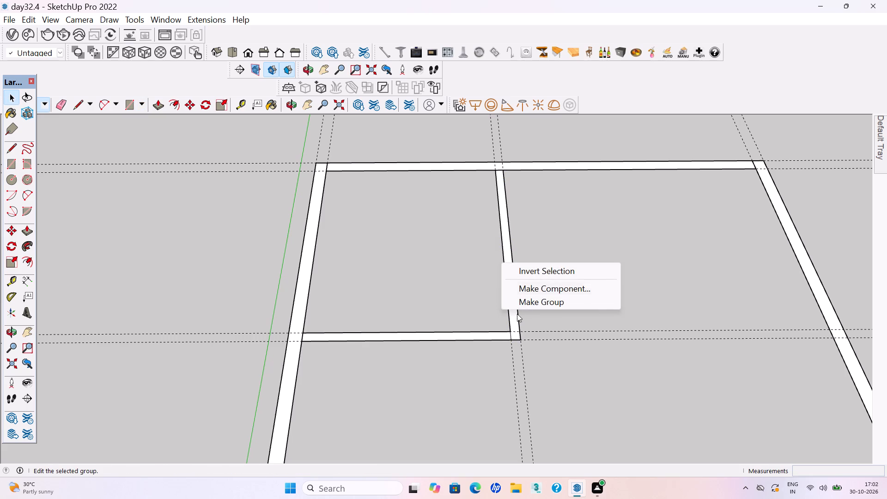
double_click(513, 318)
right_click(511, 317)
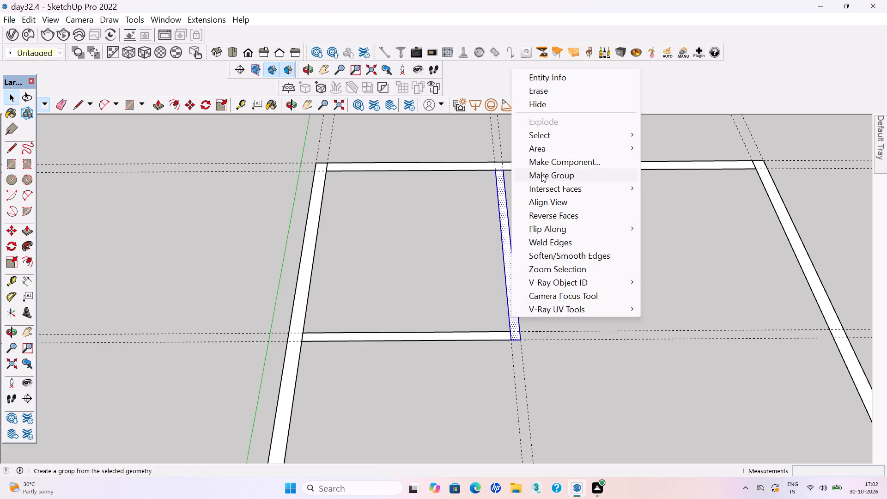
click(541, 174)
double_click(448, 338)
right_click(446, 338)
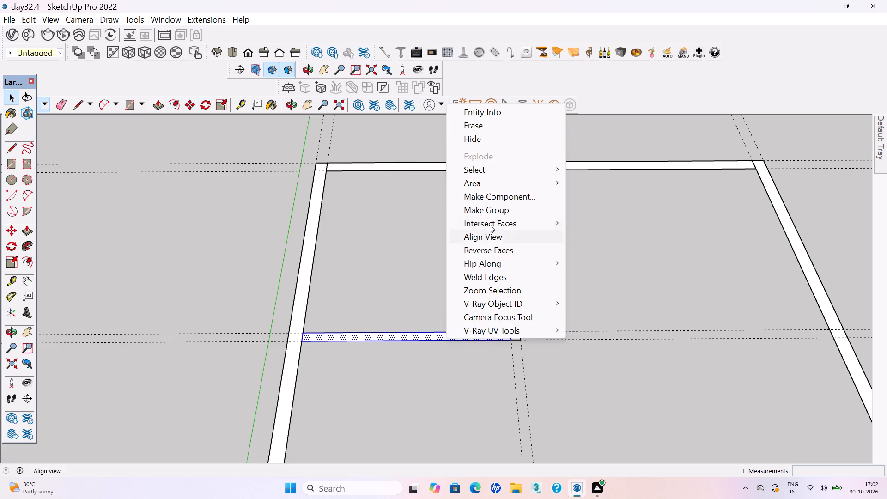
click(487, 211)
click(438, 278)
Place a lengthwise guide 4'6" from the back corner room's lengthwise partition, on its outer side, plus a second guide 6" beyond it.
scroll(395, 295, down, 15)
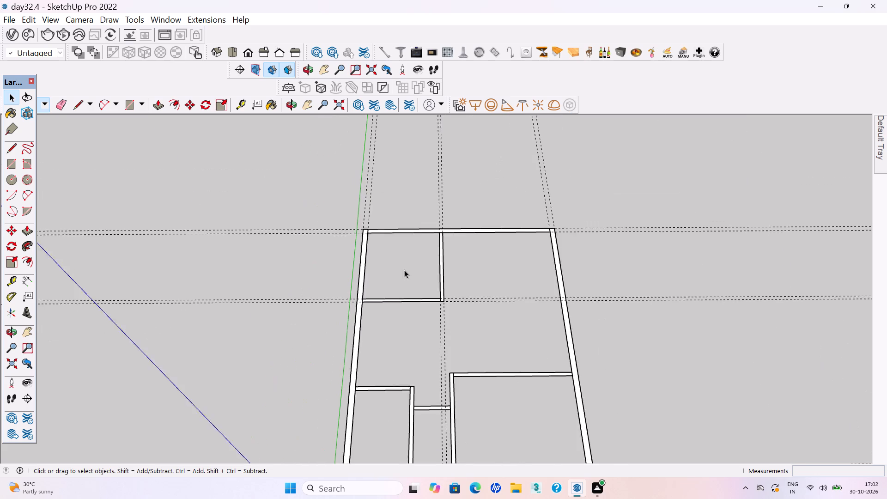
scroll(404, 270, down, 1)
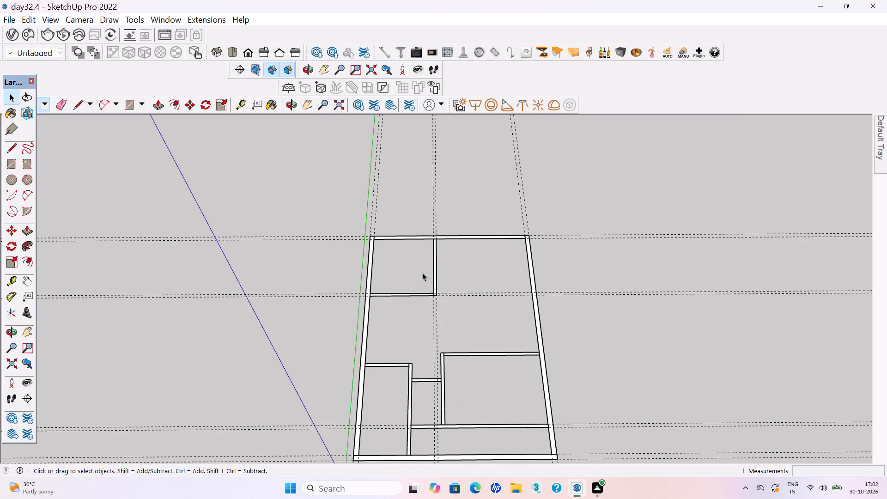
key(t)
scroll(428, 273, up, 1)
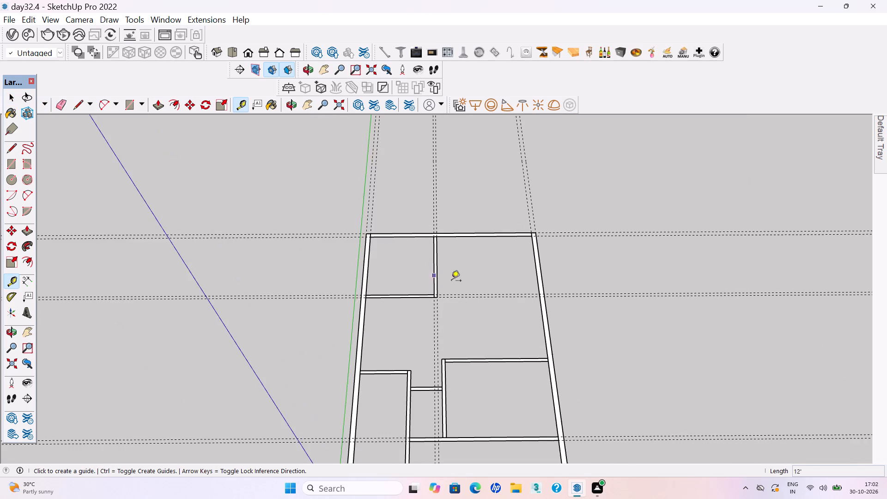
scroll(479, 278, up, 3)
scroll(434, 286, up, 4)
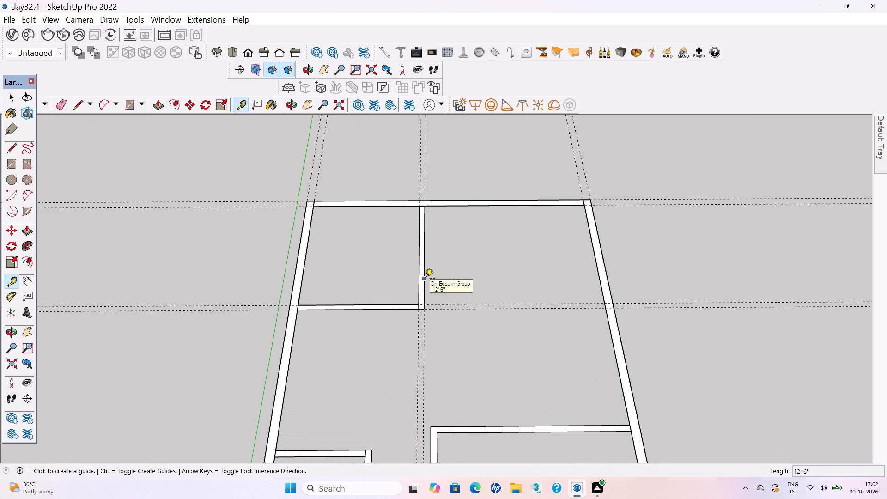
click(425, 279)
text(4'6")
key(Return)
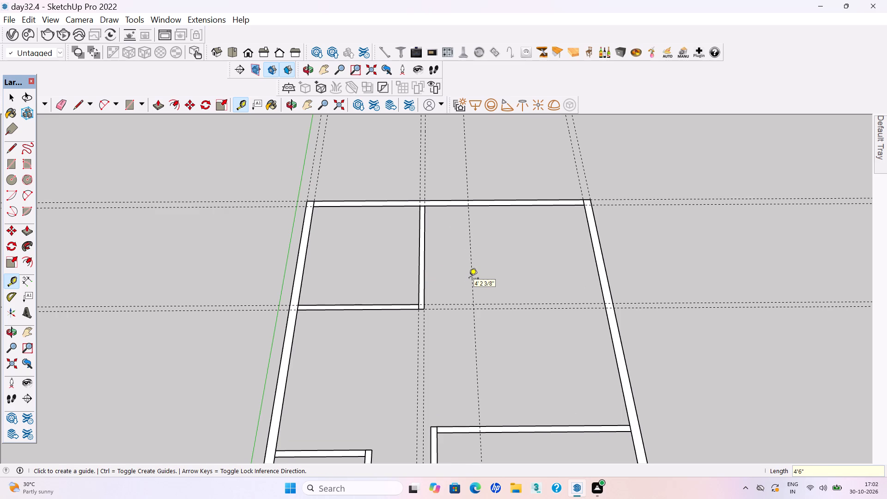
click(470, 266)
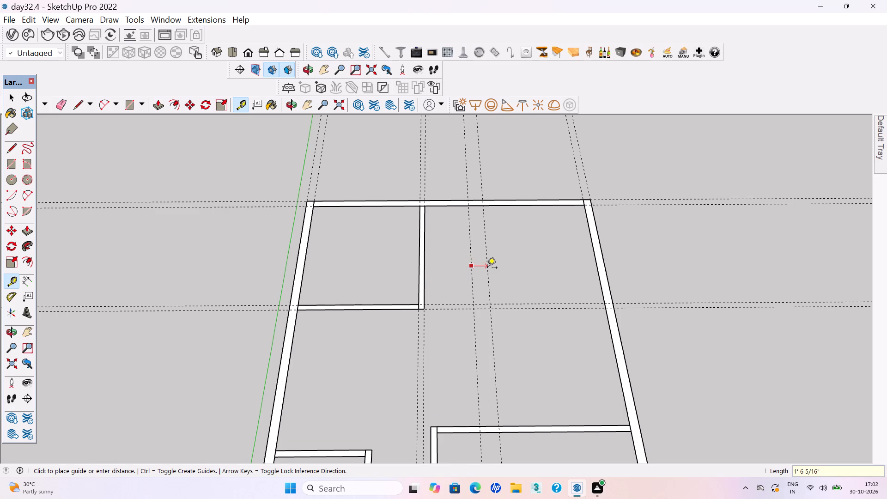
text(6")
key(Return)
Place a crosswise guide 7'6" in front of the back wall's inner edge, plus a second guide 6" beyond it.
scroll(490, 268, up, 1)
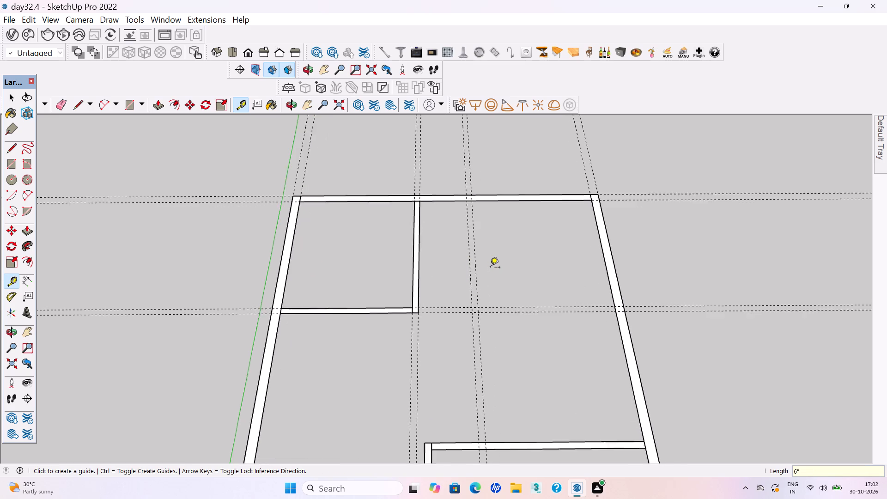
scroll(490, 268, up, 2)
click(438, 189)
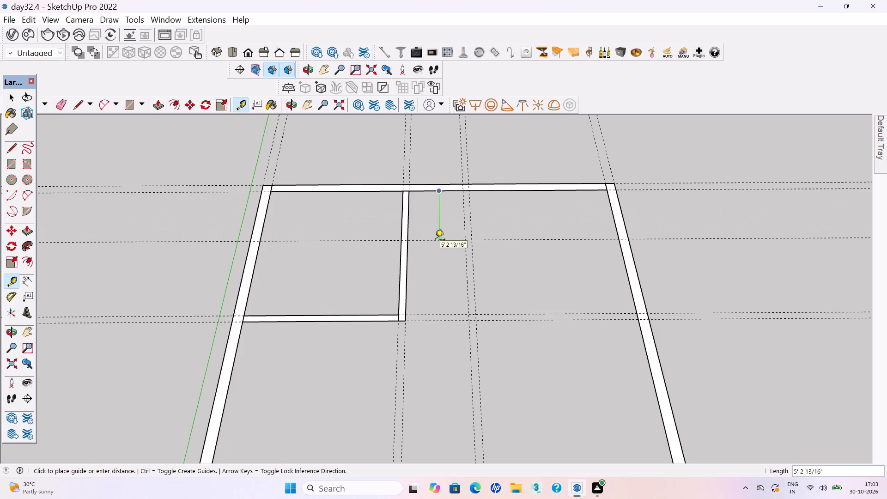
text(7'6")
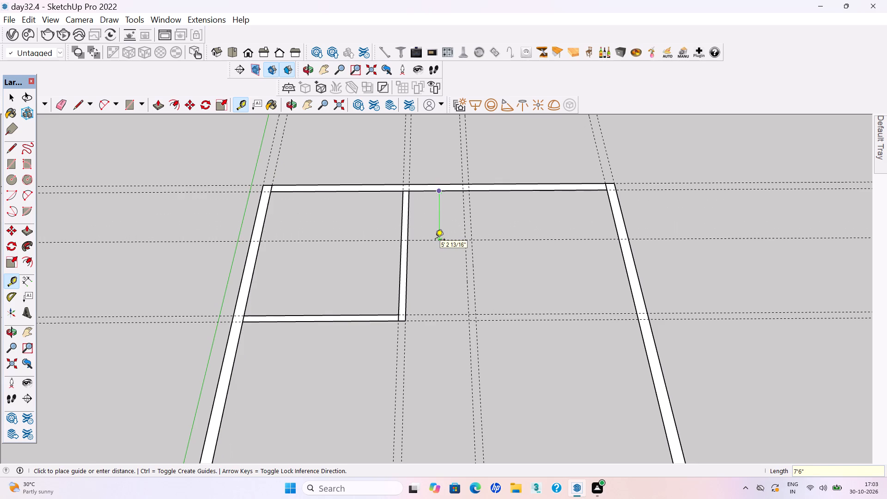
key(Return)
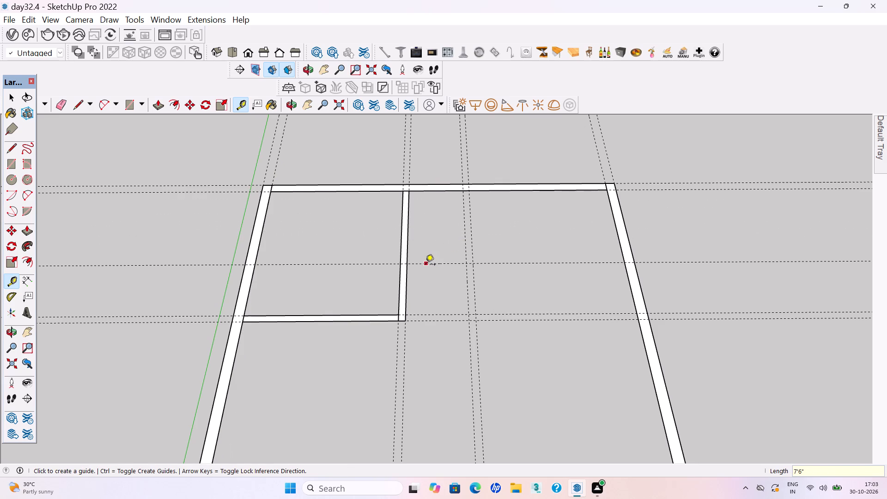
click(425, 265)
text(6")
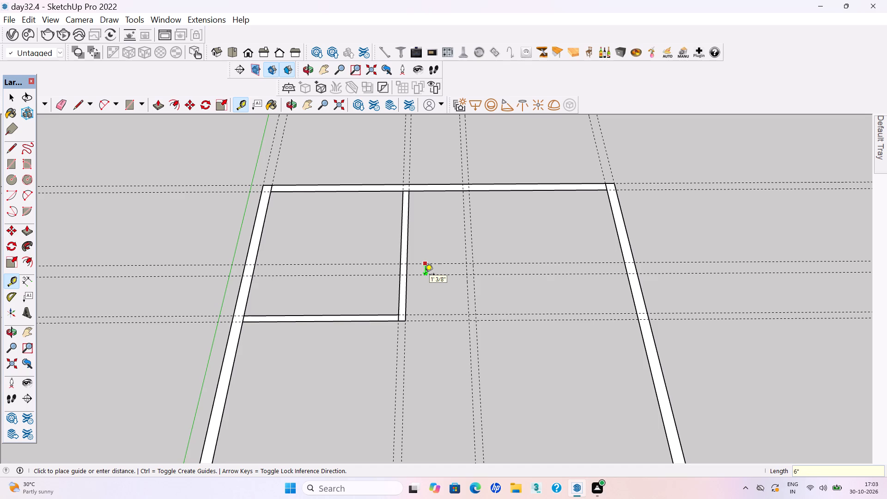
key(Return)
Draw a 6" by 4'6" crosswise partition from the back corner room's lengthwise partition to the nearest lengthwise guide and group it.
key(r)
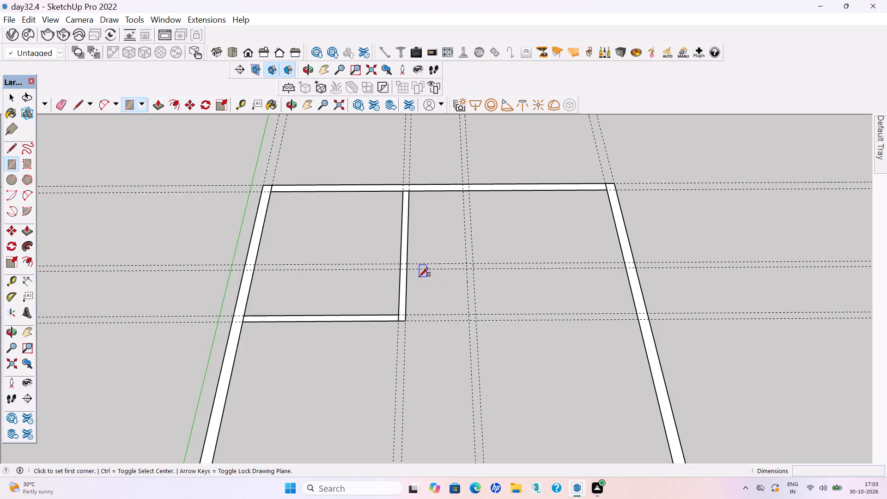
scroll(428, 281, up, 4)
click(400, 265)
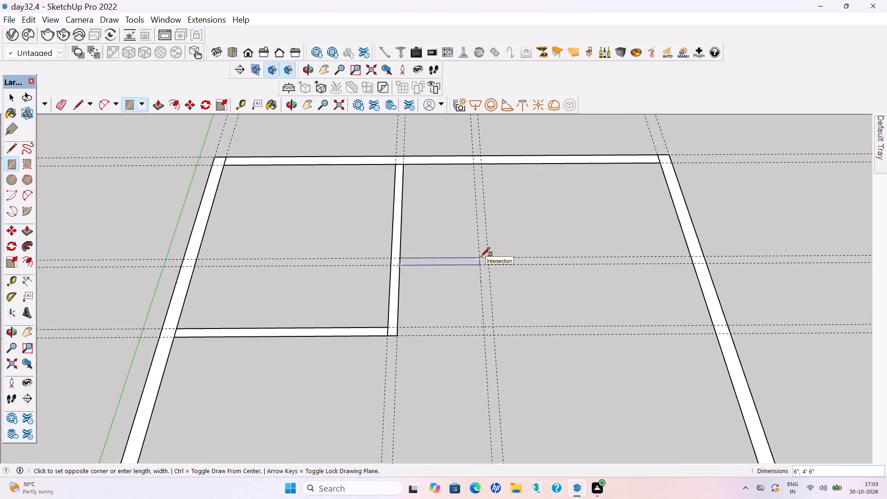
click(481, 256)
key(space)
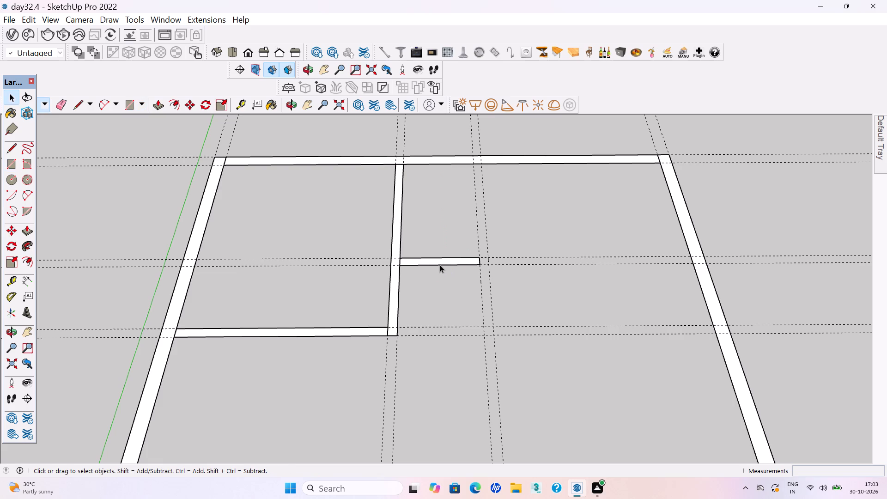
double_click(435, 261)
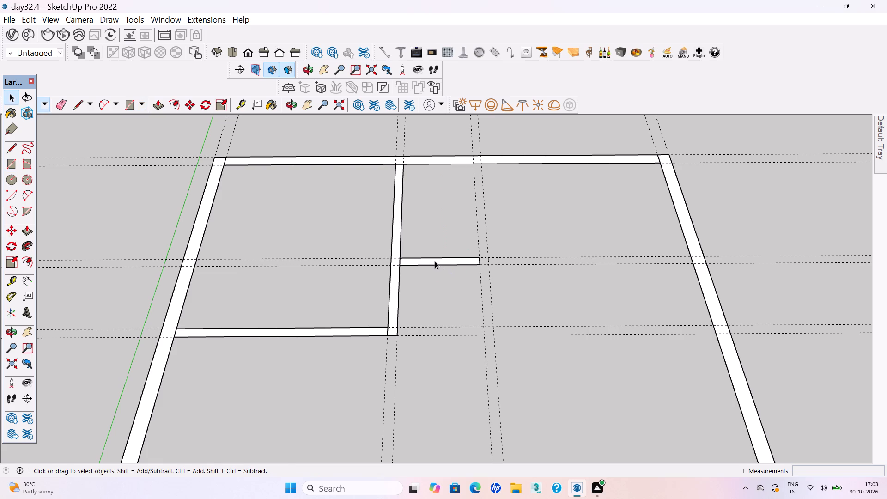
right_click(435, 261)
click(478, 135)
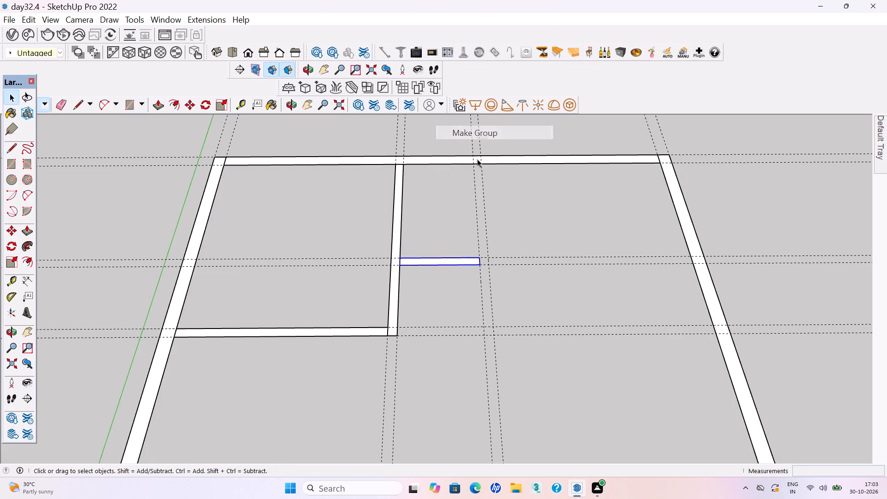
click(431, 313)
Draw a 6" by 12'6" lengthwise partition from the back wall between the outer pair of lengthwise guides and group it.
key(r)
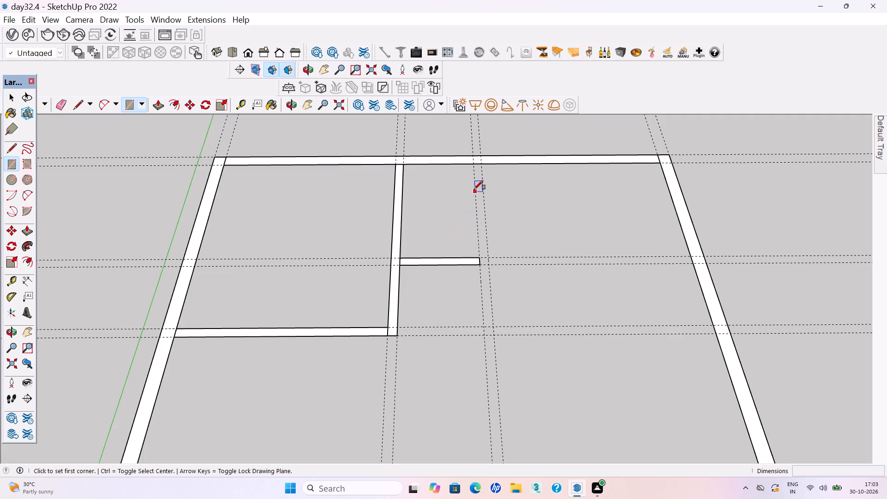
click(474, 164)
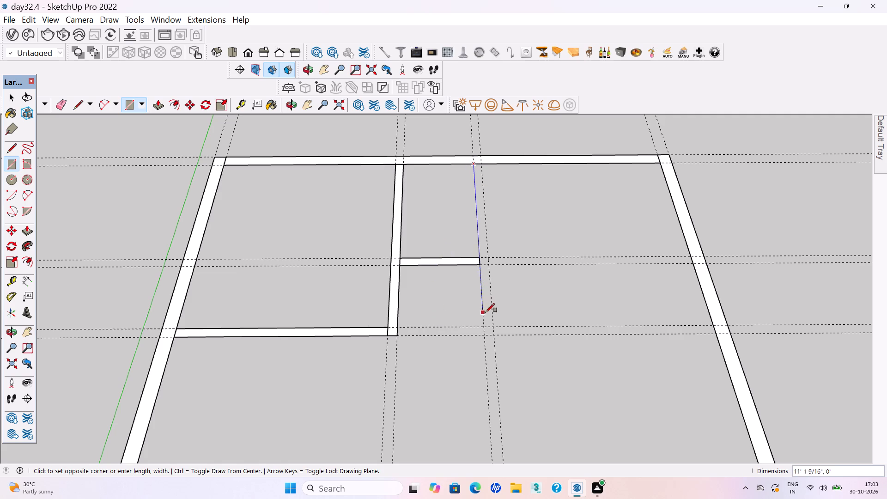
click(493, 338)
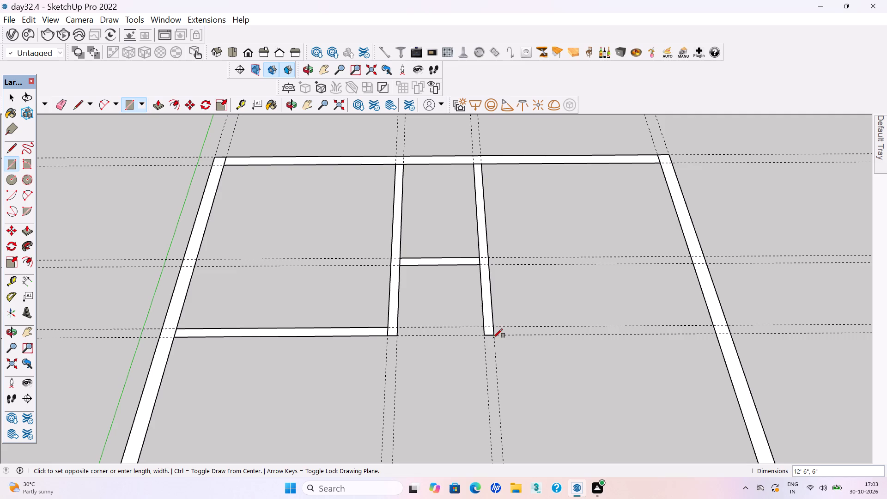
key(space)
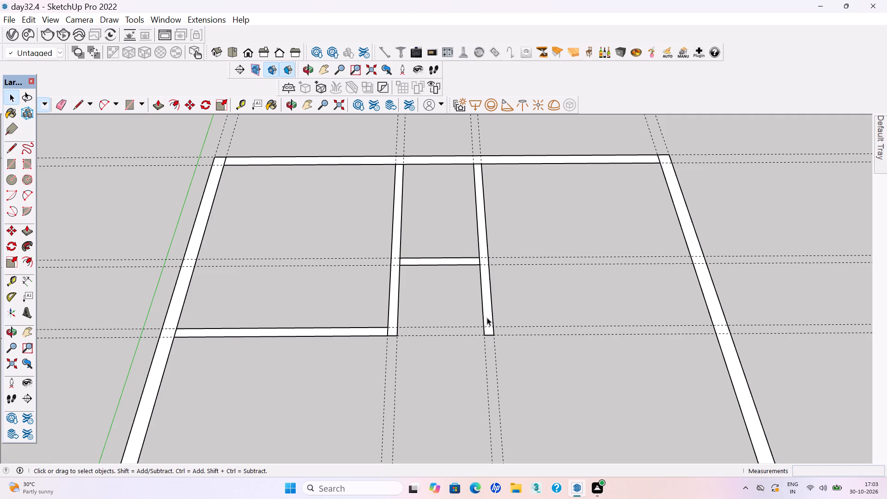
double_click(487, 317)
right_click(487, 317)
click(514, 188)
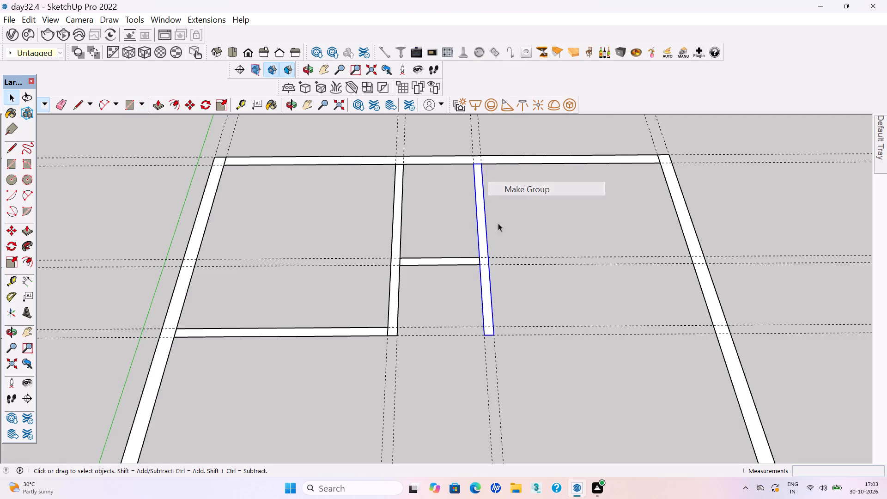
click(453, 292)
Save the model.
key(ctrl+s)
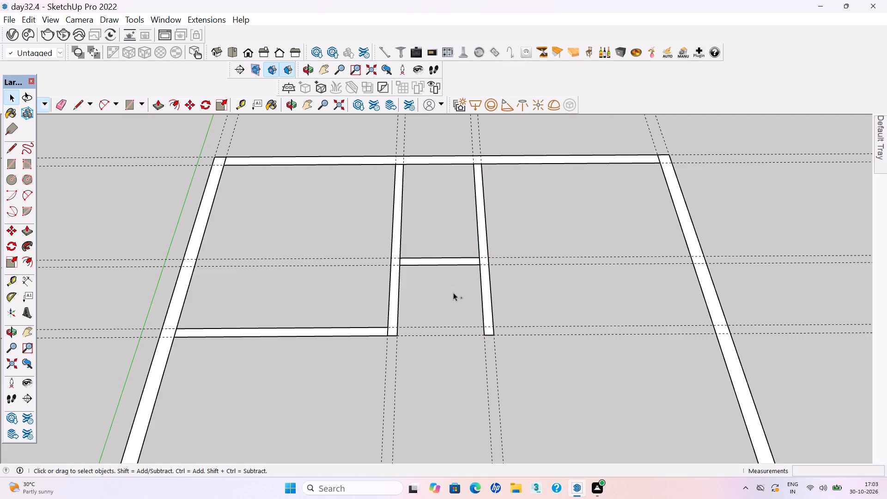
key(ctrl+s)
Delete the pair of crosswise guides running along the short 4'6" partition.
key(t)
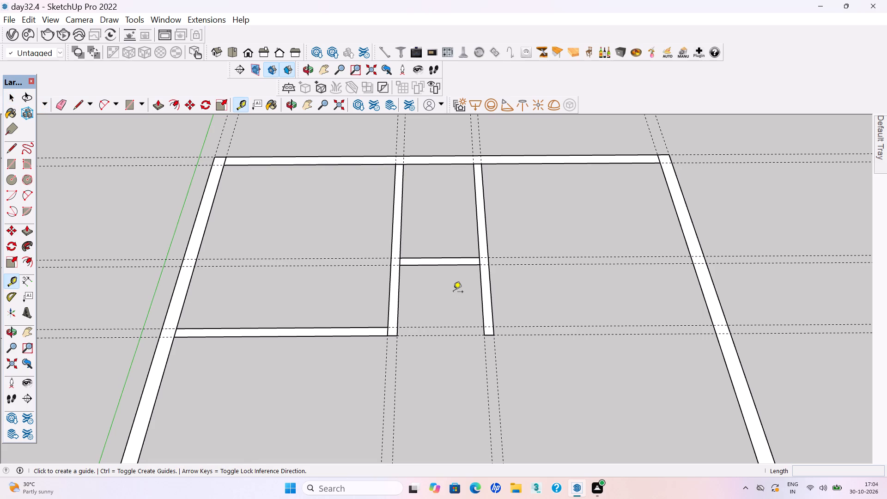
key(space)
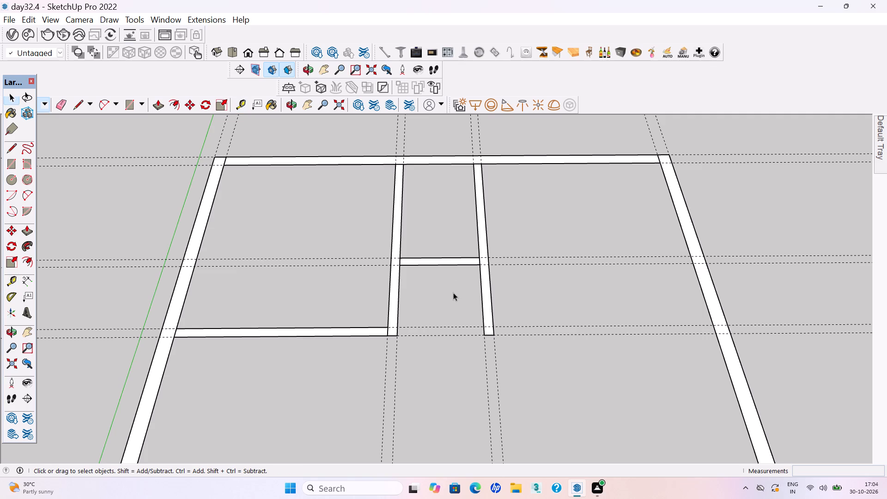
drag(593, 299, 565, 229)
key(Delete)
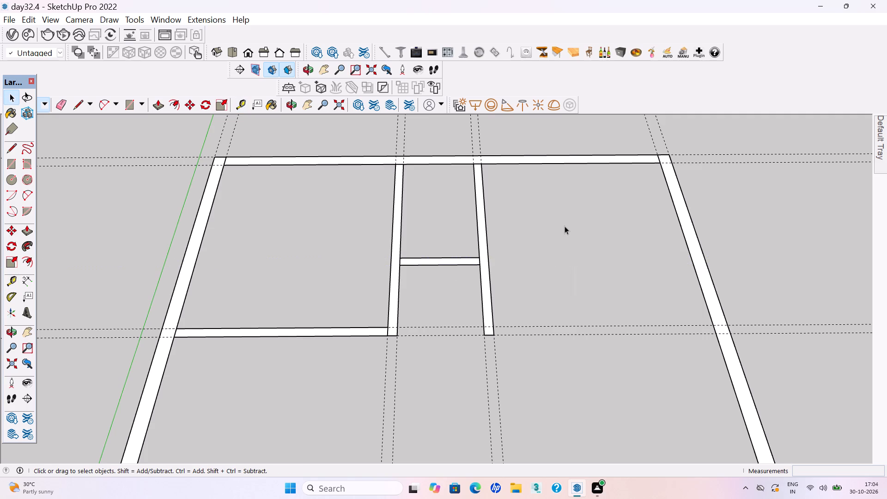
Measure the distance from the back wall's inner edge to the nearest remaining crosswise guide in front of it.
key(t)
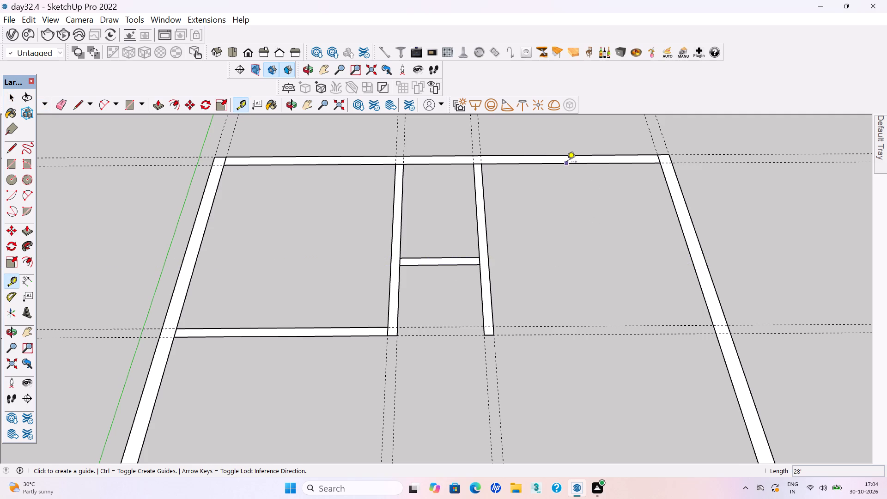
click(567, 163)
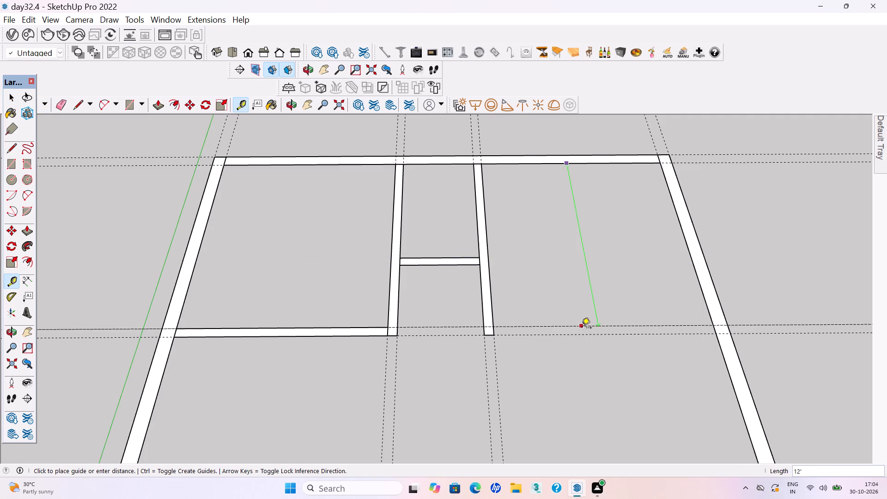
key(Escape)
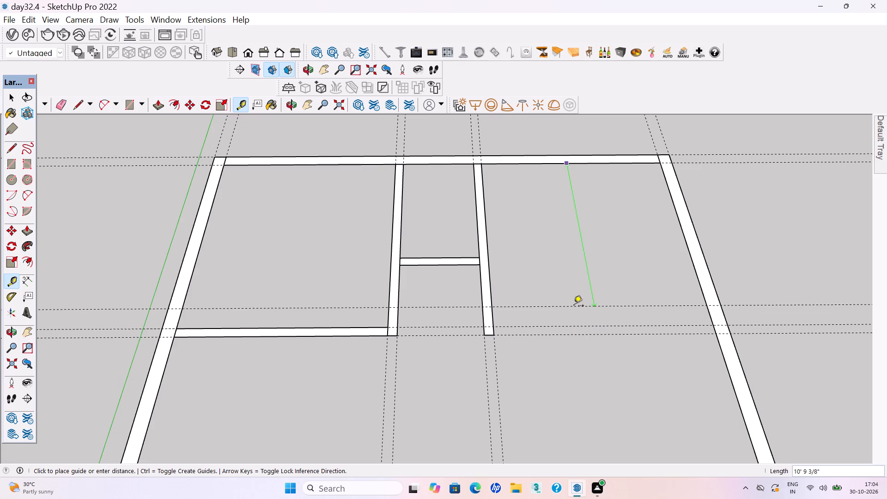
Draw a 6" by 11'6" crosswise partition from the new lengthwise partition's front end to the opposite side wall and group it.
key(r)
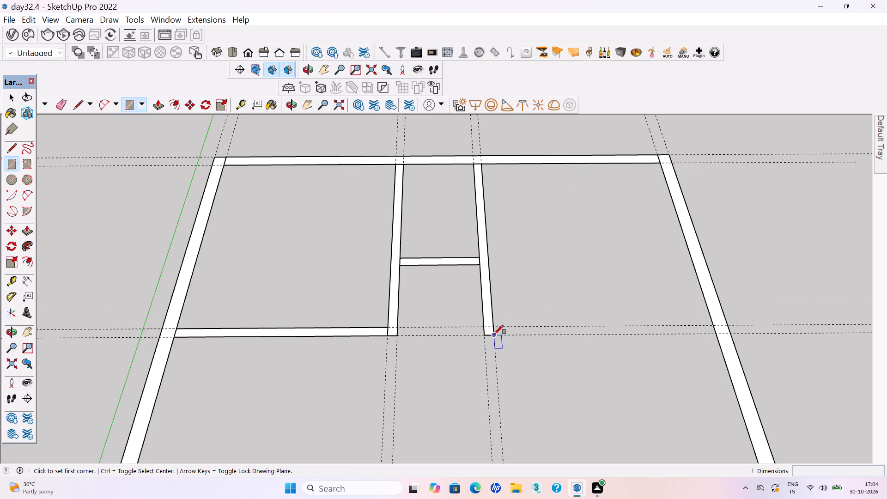
click(494, 334)
click(713, 327)
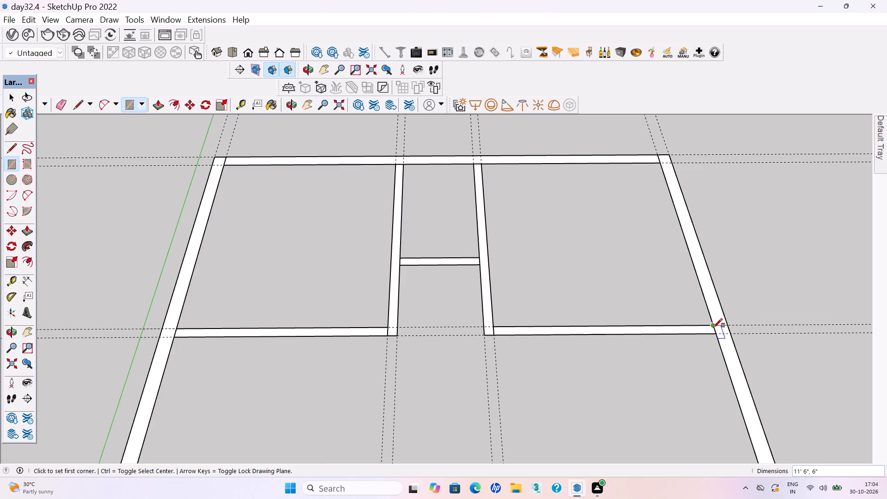
key(space)
click(644, 328)
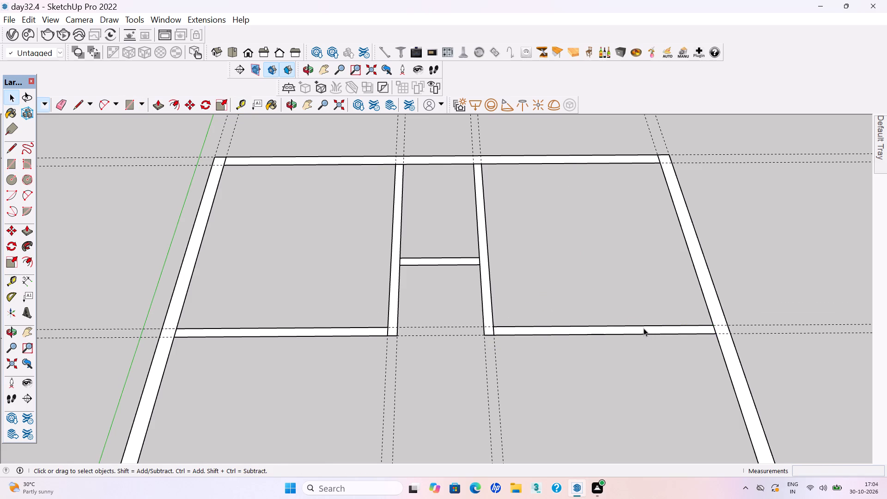
click(644, 328)
right_click(644, 329)
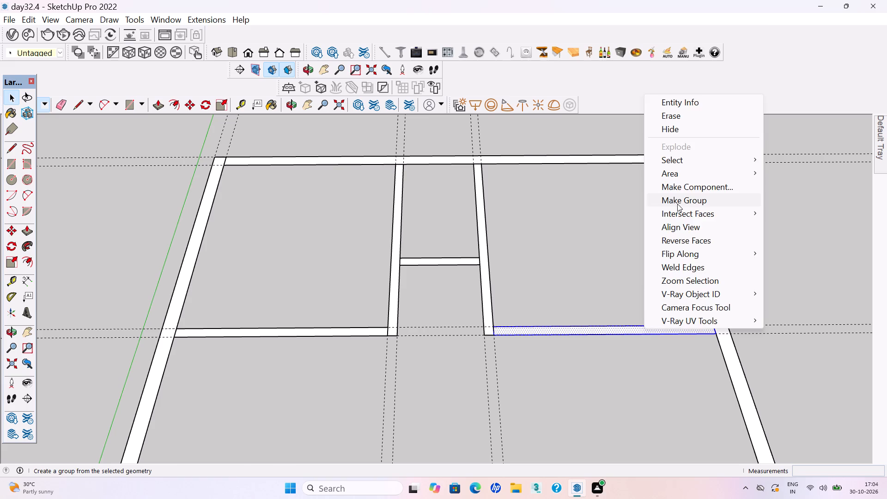
click(677, 204)
click(570, 305)
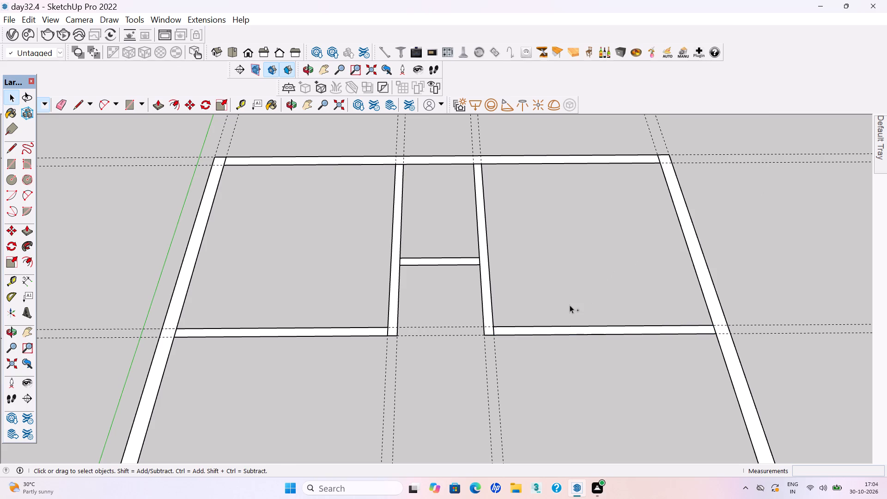
Save the model with the second back corner room enclosed.
key(ctrl+s)
key(ctrl+s)
key(ctrl+s)
Measure the width from the outer lengthwise guide to the side wall's inner edge in the open central area.
scroll(347, 242, down, 4)
scroll(395, 224, down, 6)
middle_drag(480, 306, 484, 330)
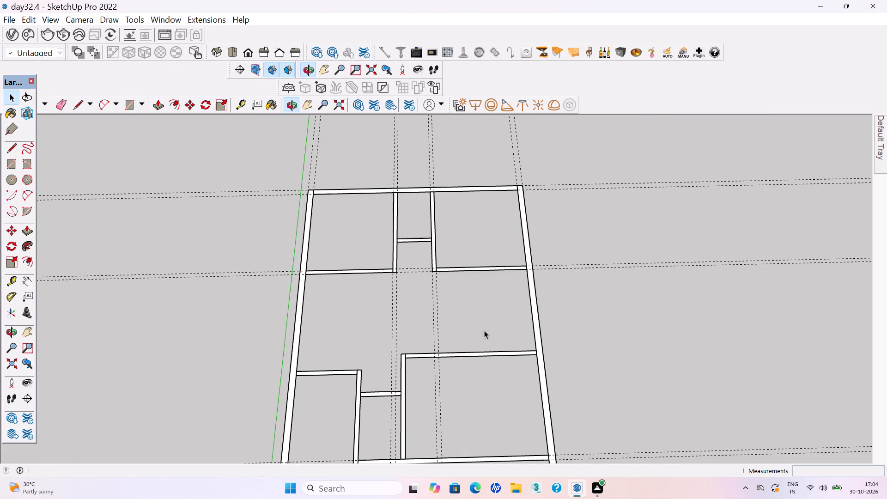
scroll(470, 308, up, 9)
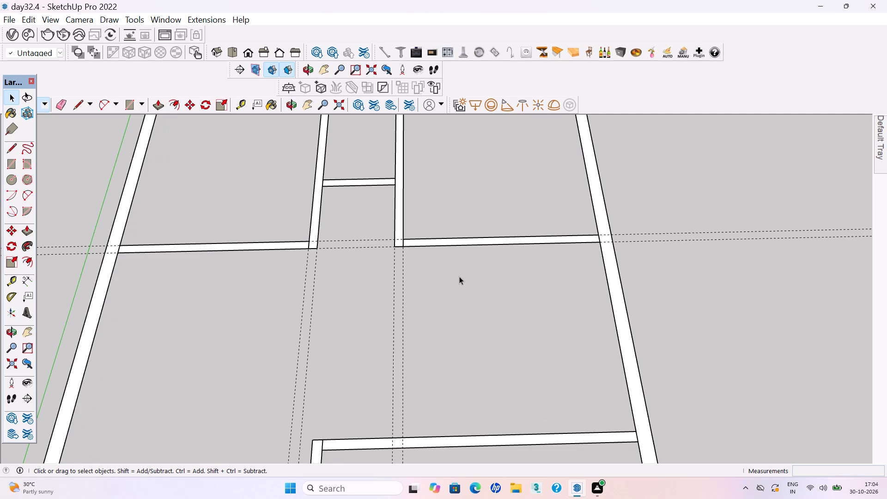
key(t)
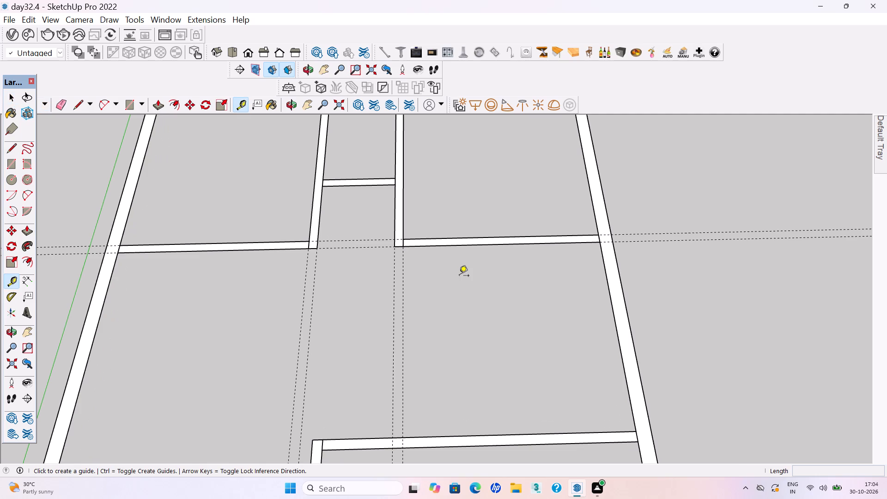
click(403, 336)
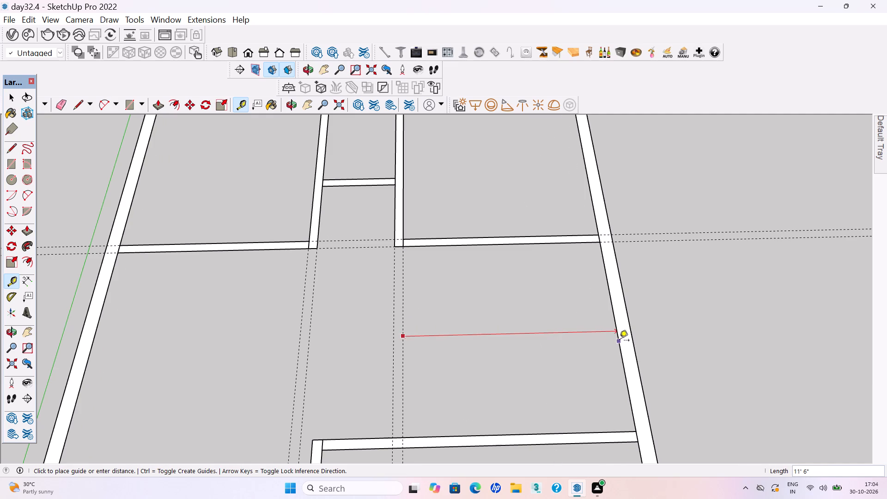
key(space)
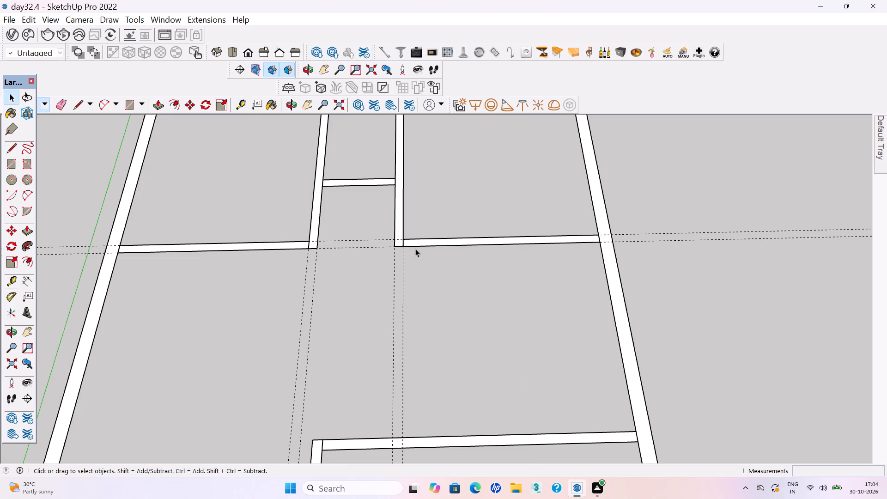
Stretch the lengthwise partition between the back rooms forward until it meets the crosswise partition of the large front room.
click(398, 244)
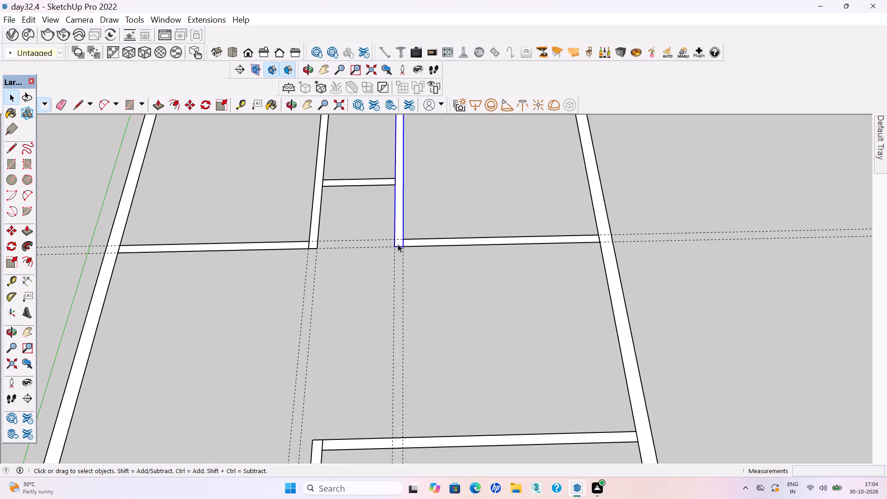
key(s)
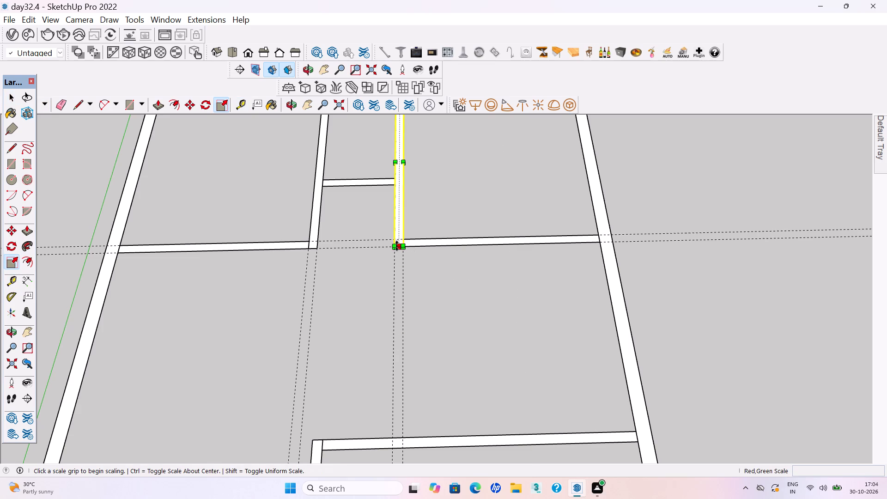
click(397, 246)
click(394, 438)
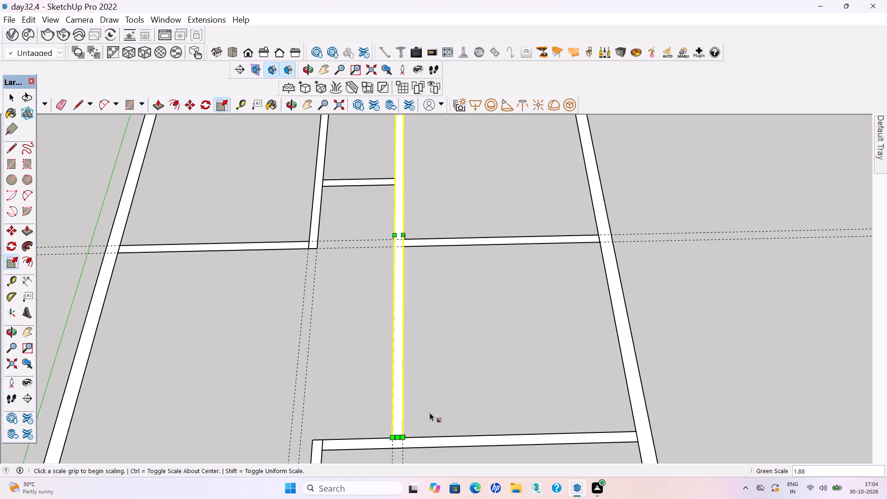
key(space)
click(445, 409)
Save the model with the lengthwise partition extended.
key(ctrl+s)
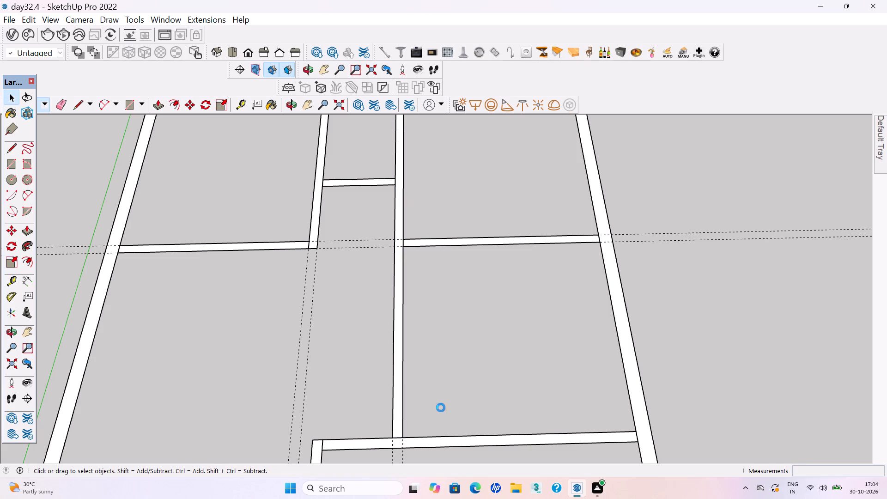
key(ctrl+s)
Delete all the crosswise and lengthwise guides around the floor plan.
scroll(498, 383, down, 9)
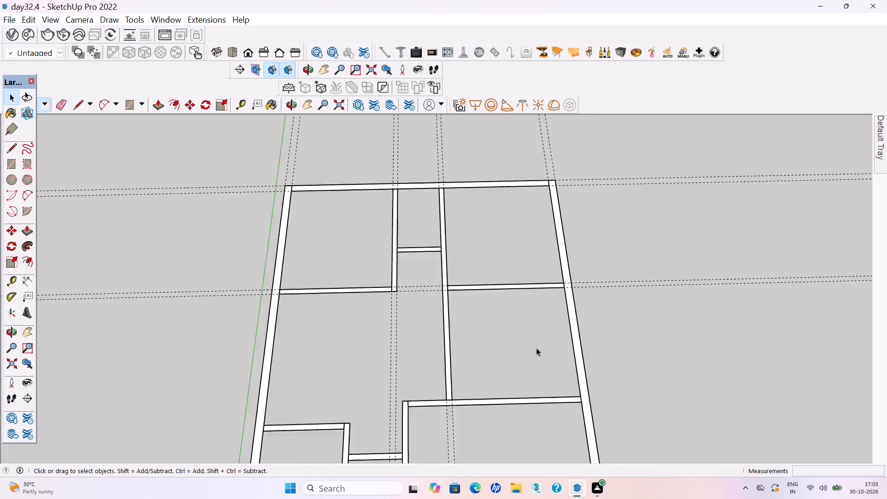
scroll(536, 348, down, 8)
click(645, 397)
scroll(483, 360, down, 9)
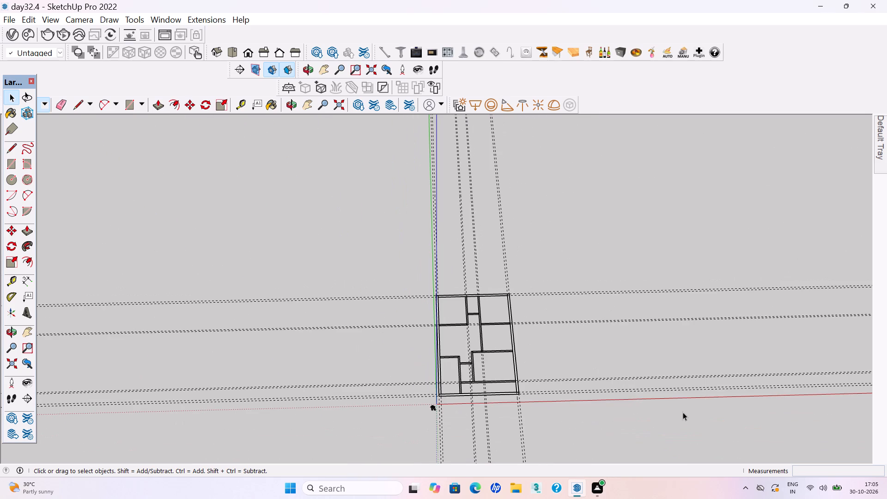
drag(716, 430, 650, 251)
key(Delete)
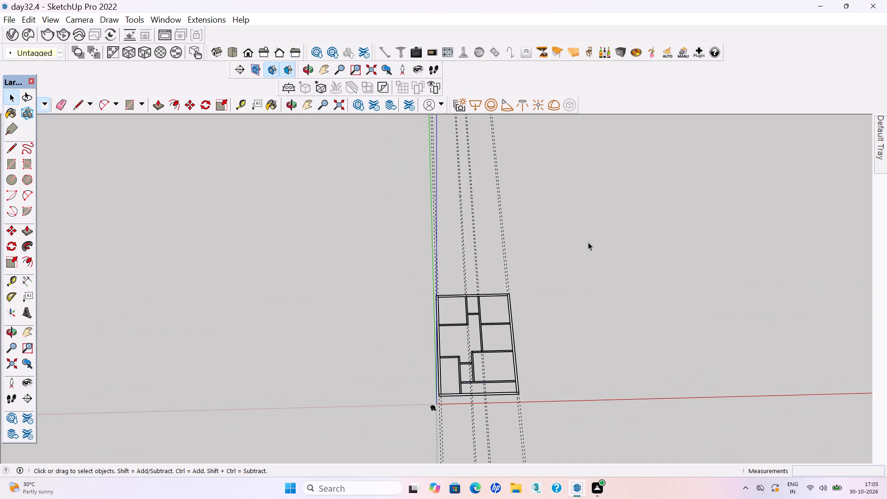
drag(570, 241, 388, 216)
key(Delete)
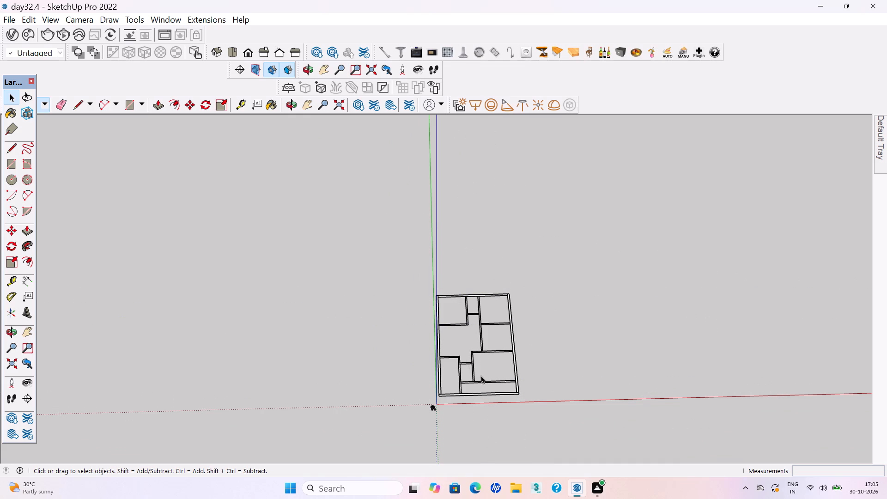
Inside its group, Push/Pull the side wall along the green axis up to a height of 10'.
scroll(475, 388, up, 3)
scroll(438, 380, up, 12)
middle_drag(434, 407, 418, 410)
double_click(410, 389)
click(410, 389)
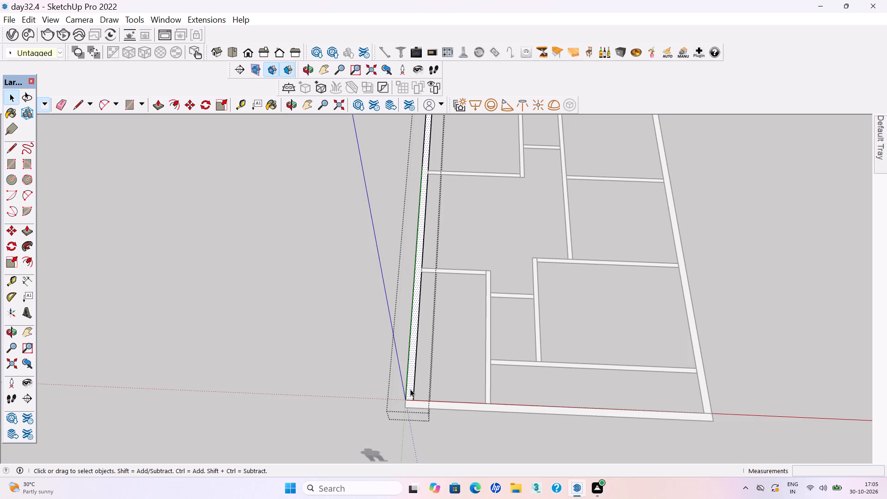
key(p)
click(410, 389)
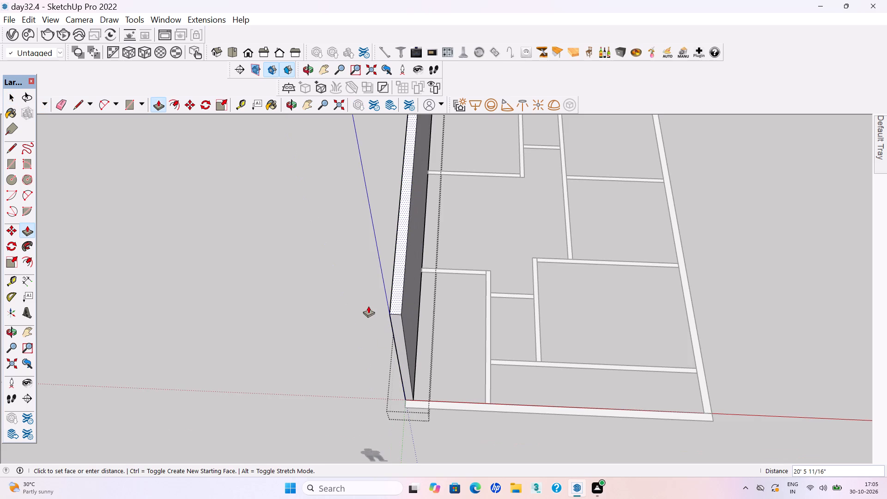
text(10')
key(Return)
key(space)
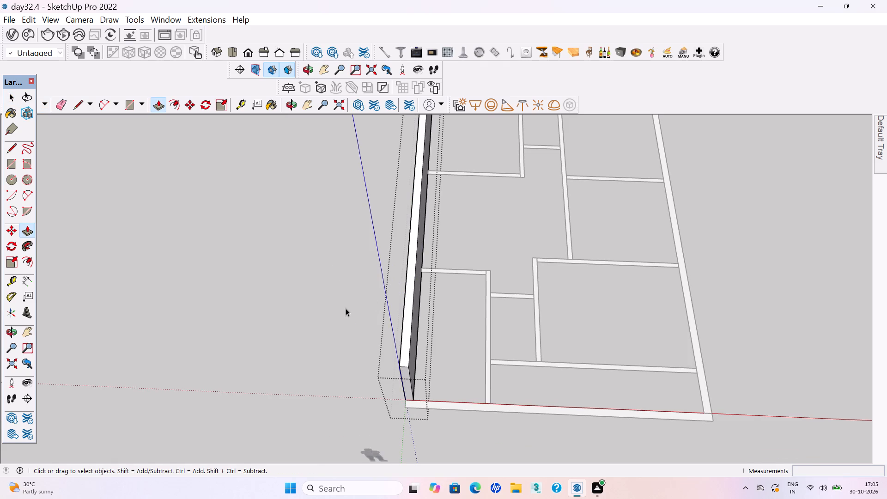
click(345, 309)
Push/Pull the front wall inside its group up to the top of the raised side wall, 10' high.
double_click(428, 407)
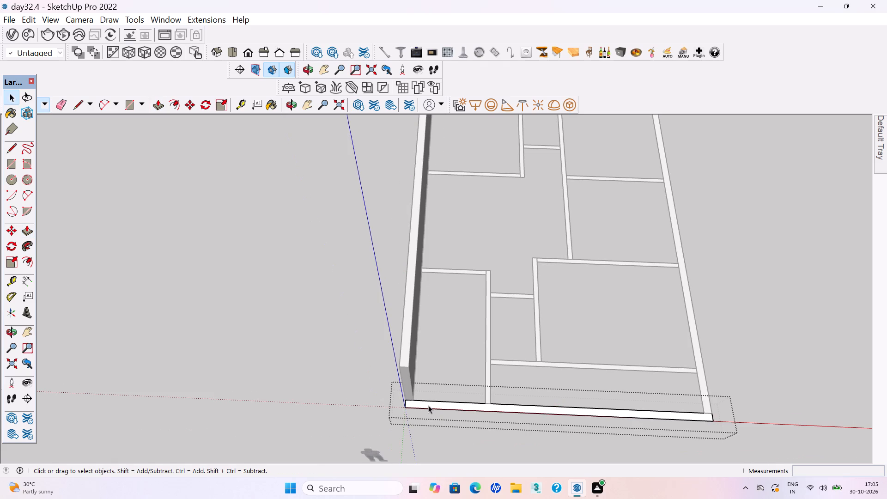
click(428, 405)
key(p)
click(426, 402)
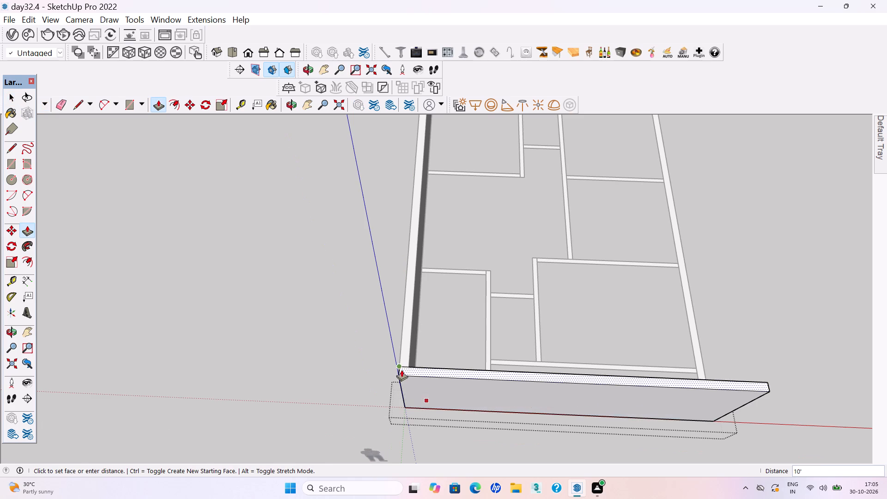
click(403, 365)
key(space)
click(310, 349)
Push/Pull the opposite side wall inside its group up to the top of the front wall.
scroll(256, 345, down, 5)
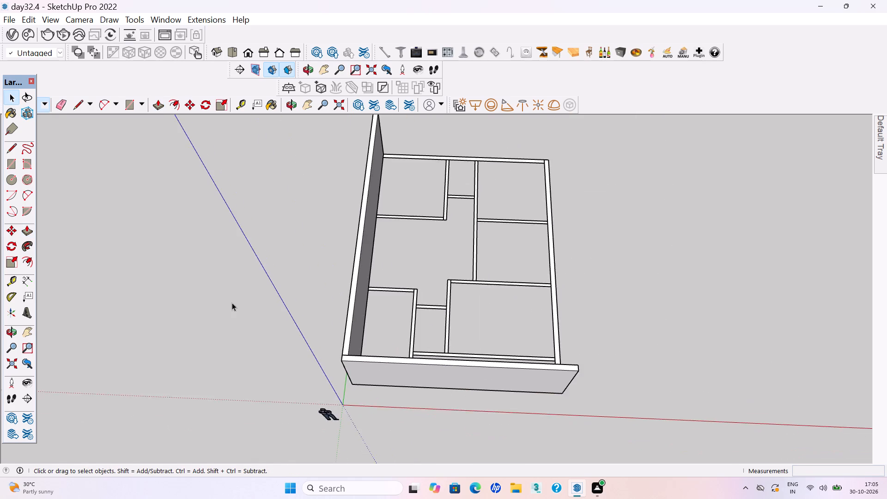
scroll(249, 308, down, 3)
middle_drag(518, 357, 296, 373)
scroll(407, 392, up, 7)
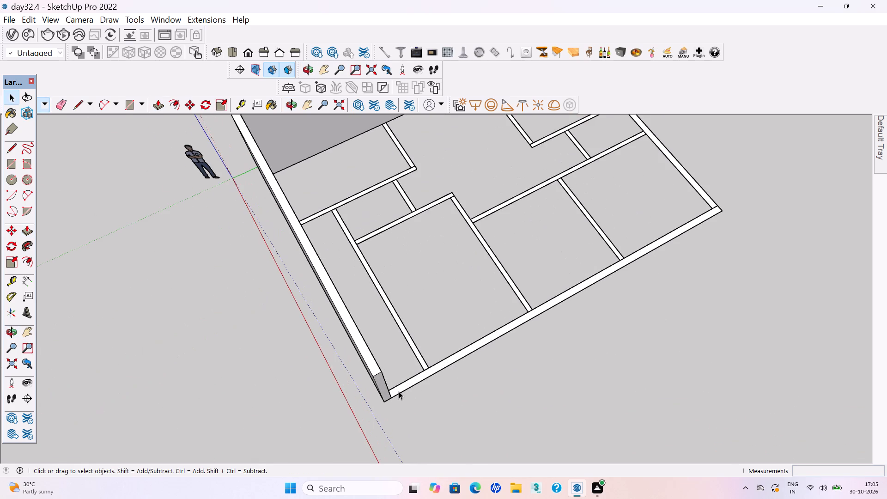
double_click(398, 389)
click(399, 390)
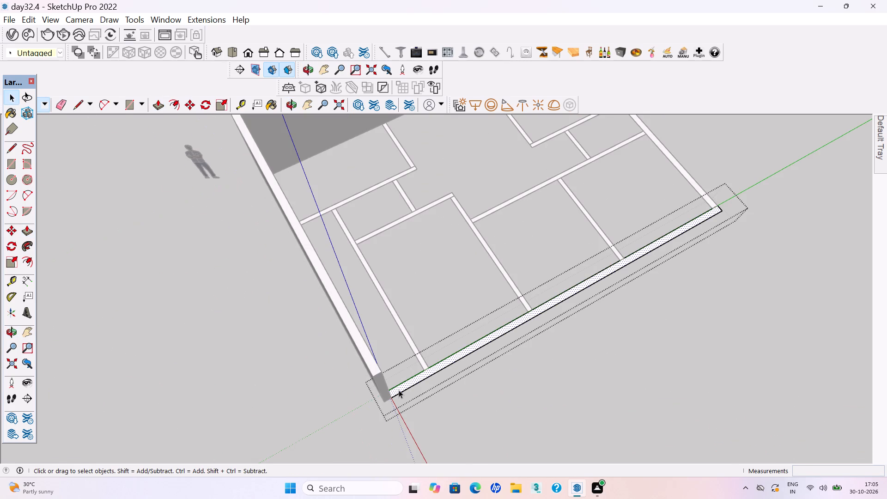
key(p)
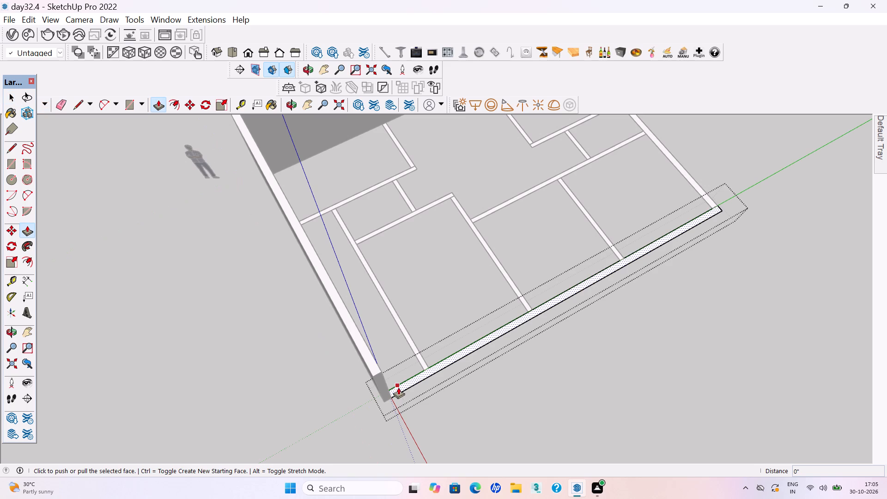
click(398, 387)
click(374, 363)
key(space)
click(466, 418)
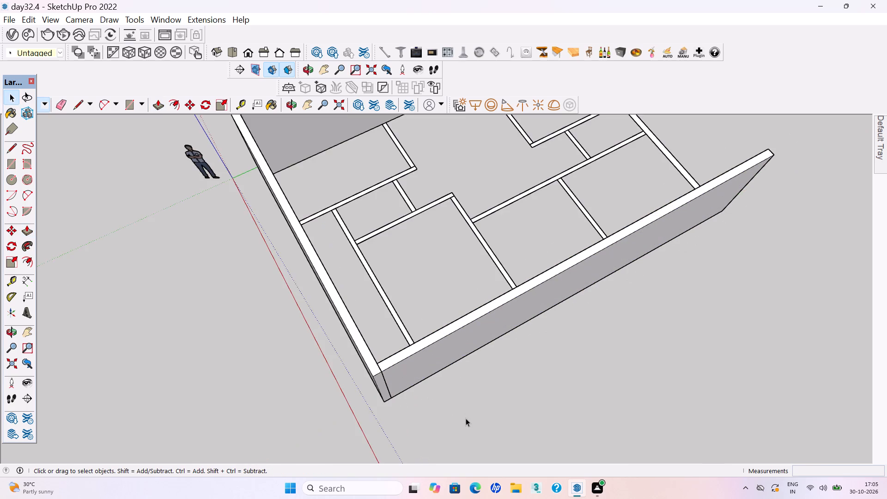
Push/Pull the back wall inside its group up to the top of the side walls.
scroll(358, 387, down, 5)
middle_drag(658, 298, 391, 302)
scroll(404, 281, down, 4)
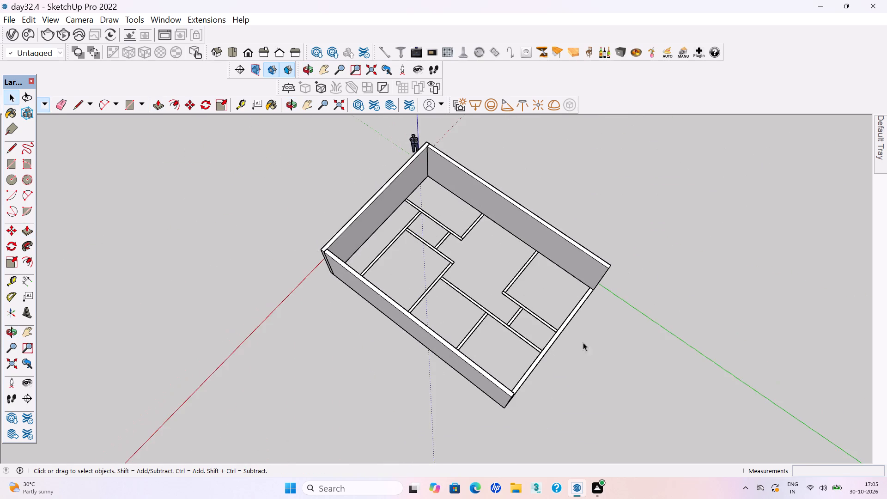
scroll(602, 388, up, 5)
middle_drag(794, 419, 689, 374)
scroll(452, 341, up, 4)
double_click(391, 377)
click(391, 379)
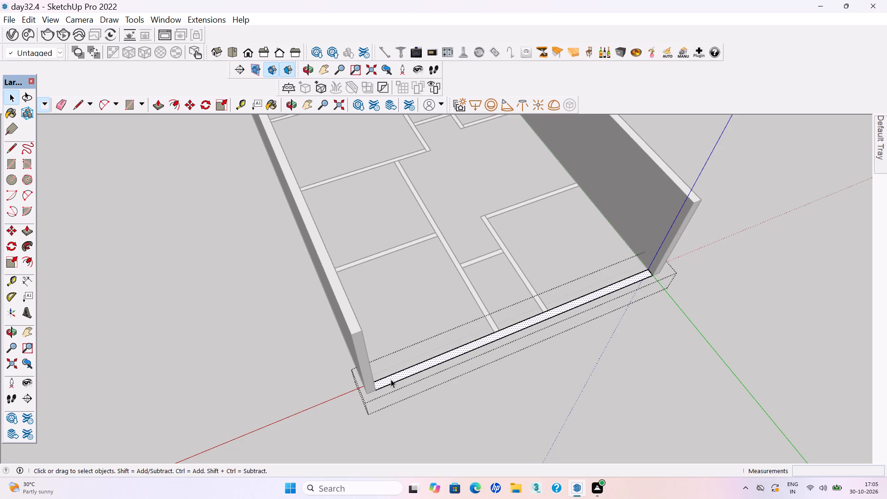
key(p)
click(386, 377)
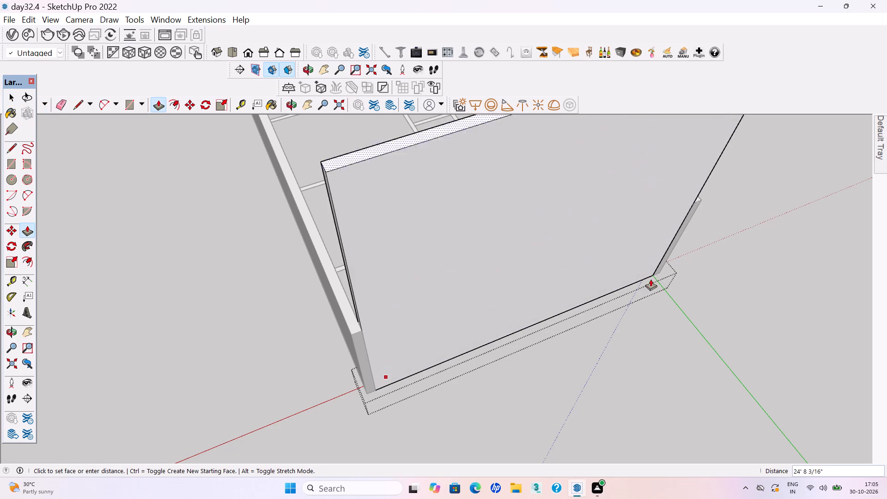
click(363, 328)
key(space)
click(474, 419)
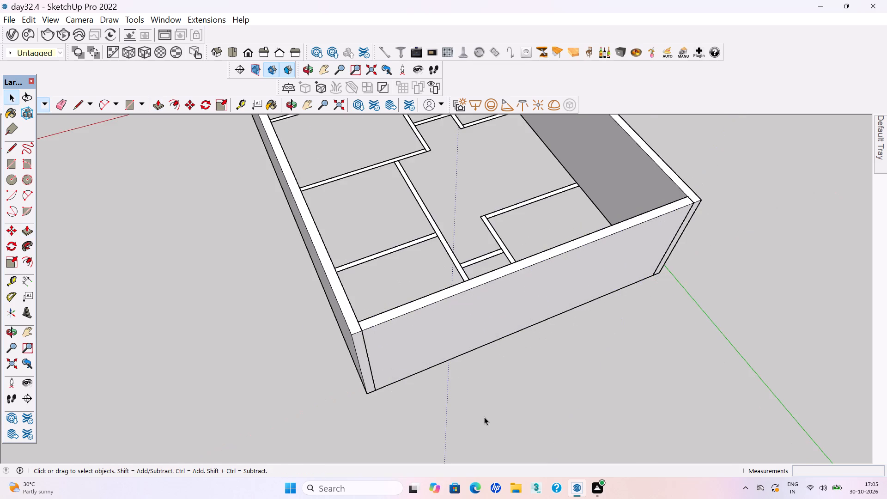
Examine the raised outer walls and the room layout from the front and from above.
scroll(523, 400, down, 10)
middle_drag(420, 317, 886, 364)
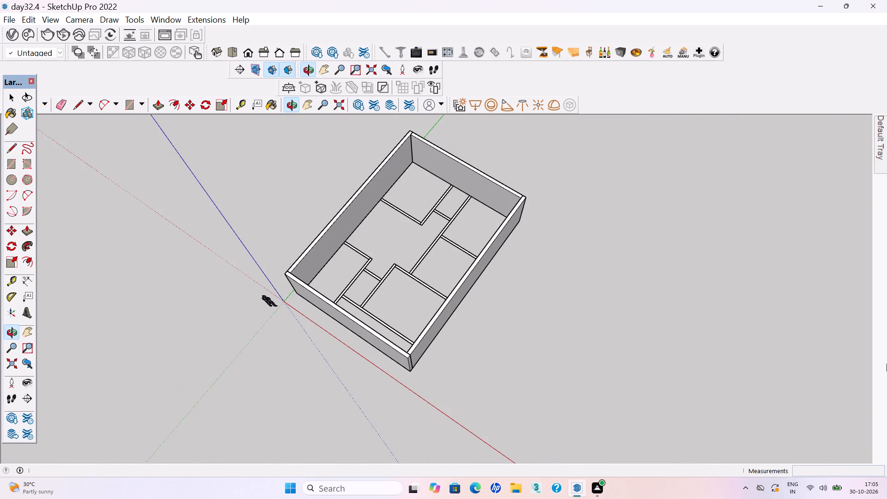
middle_drag(391, 324, 519, 319)
scroll(536, 297, down, 4)
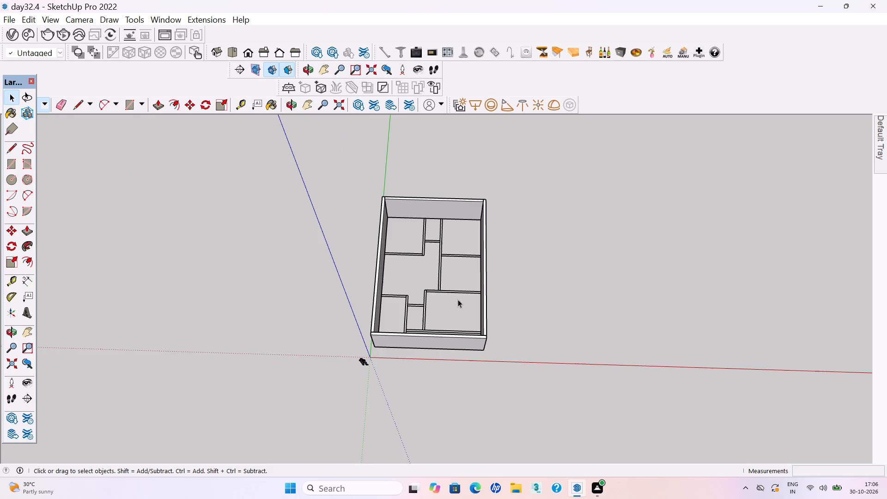
middle_drag(458, 301, 466, 349)
scroll(438, 341, up, 7)
middle_drag(396, 337, 396, 350)
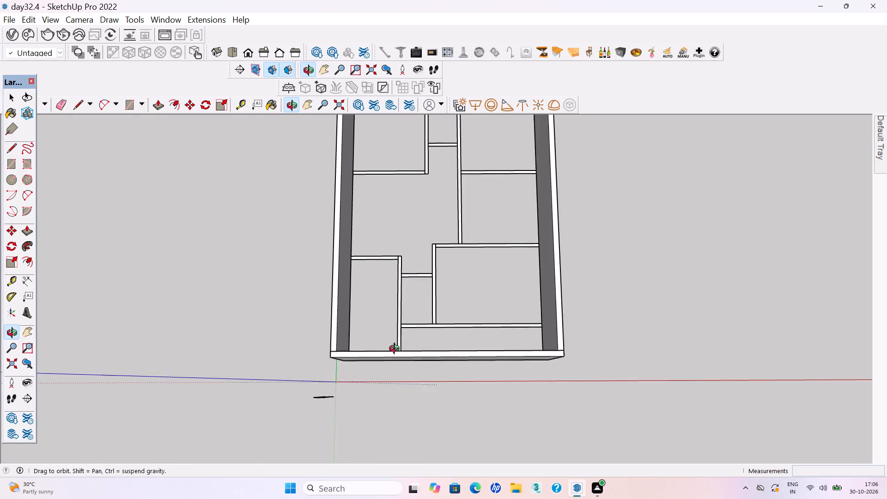
middle_drag(396, 350, 396, 384)
scroll(478, 288, down, 2)
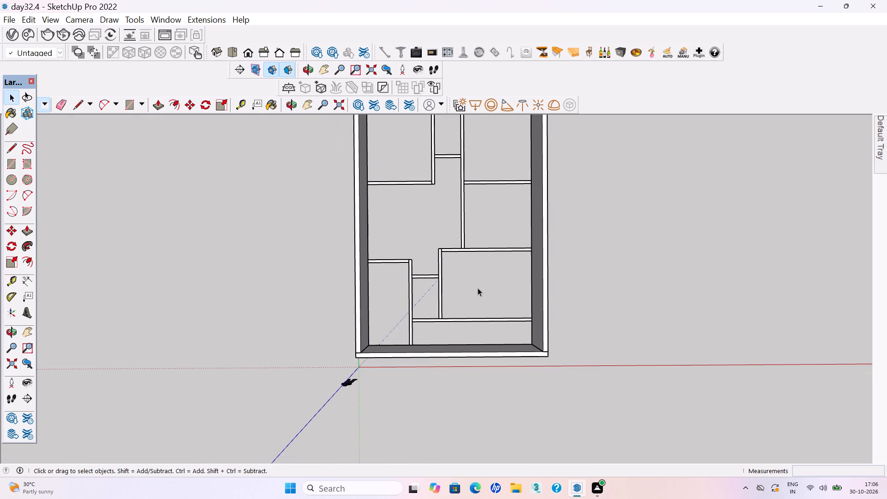
scroll(490, 337, down, 1)
middle_drag(487, 360, 479, 226)
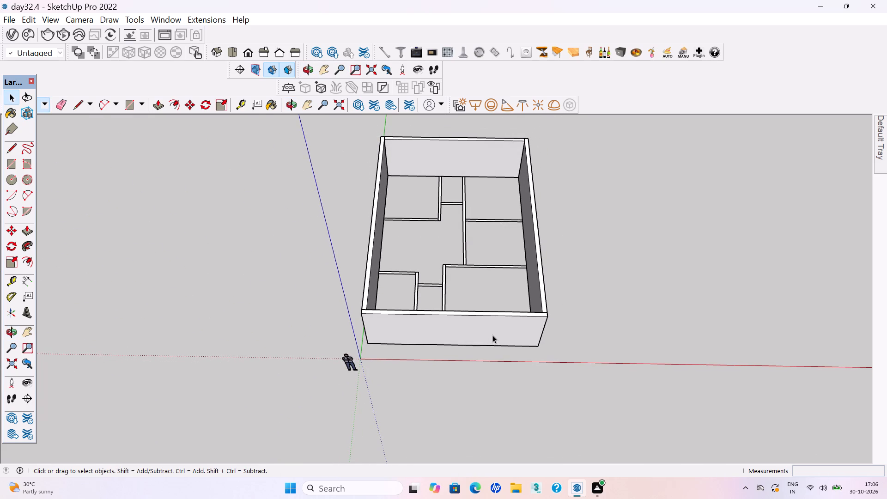
middle_click(501, 298)
Scale the front wall's far end back toward the origin to the near edge of the front corner room's lengthwise partition.
click(504, 334)
key(s)
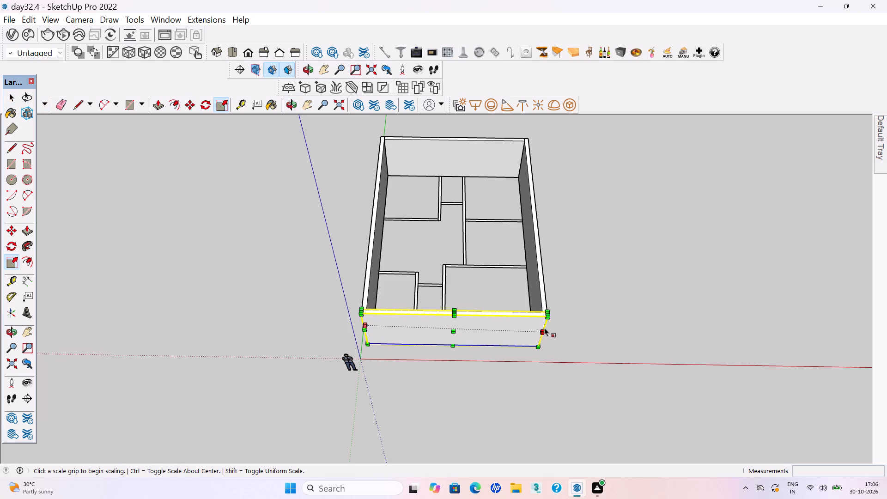
scroll(544, 328, up, 8)
middle_drag(553, 328, 450, 327)
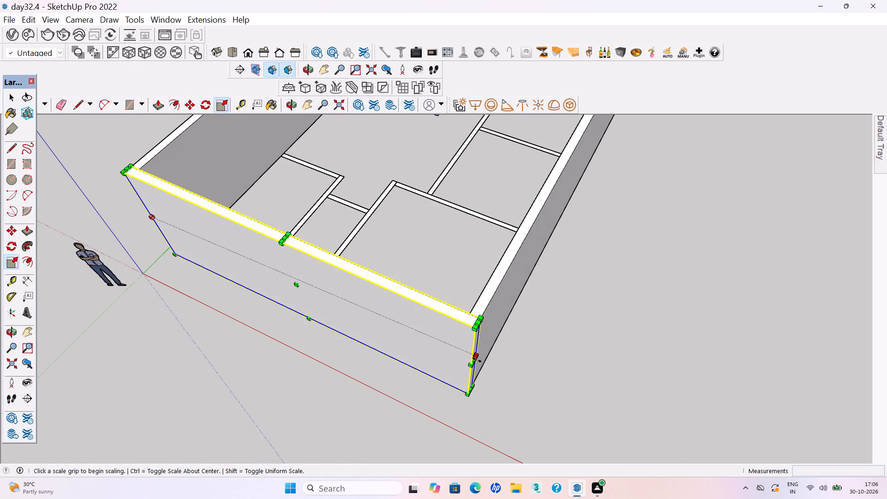
click(476, 360)
scroll(372, 316, down, 9)
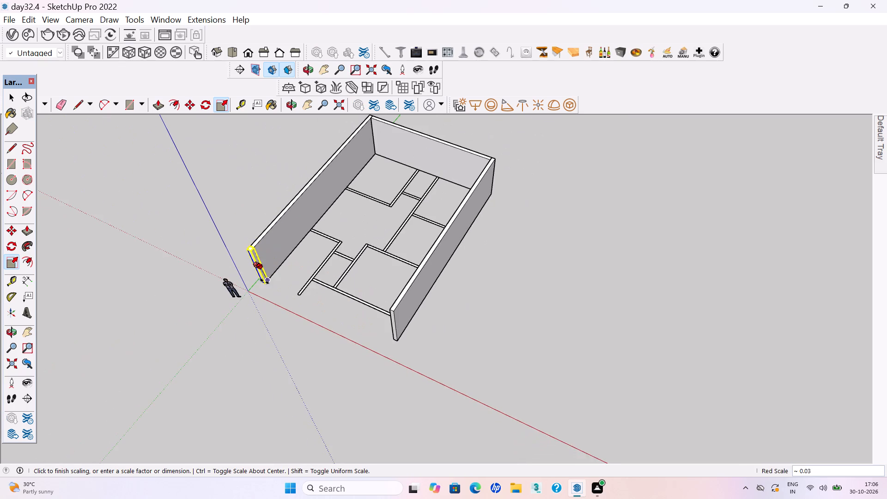
middle_drag(274, 287, 332, 312)
scroll(394, 270, down, 4)
scroll(344, 311, up, 4)
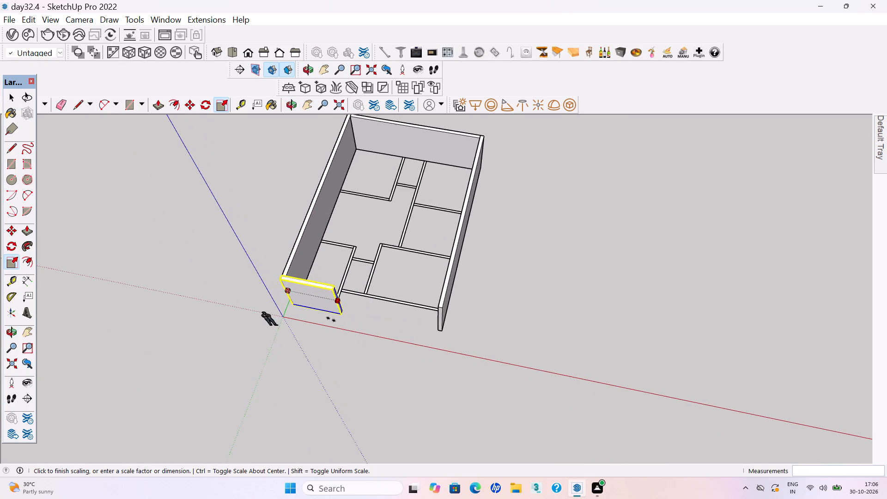
scroll(350, 312, up, 6)
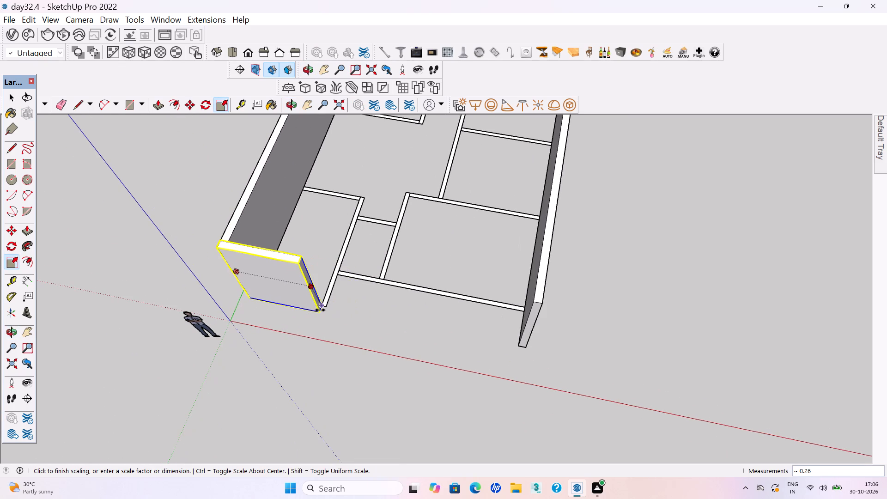
click(322, 310)
Scale the shortened front wall slightly longer so its end covers the lengthwise partition's thickness to the far edge.
scroll(325, 310, up, 9)
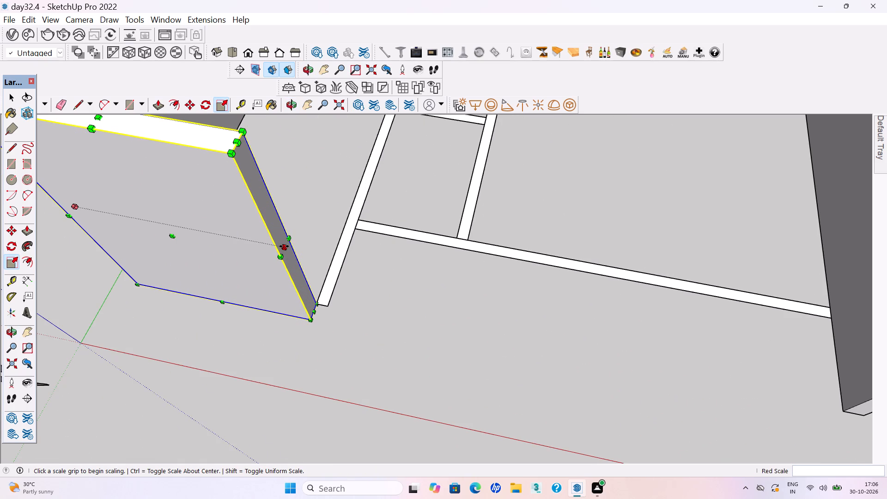
click(286, 246)
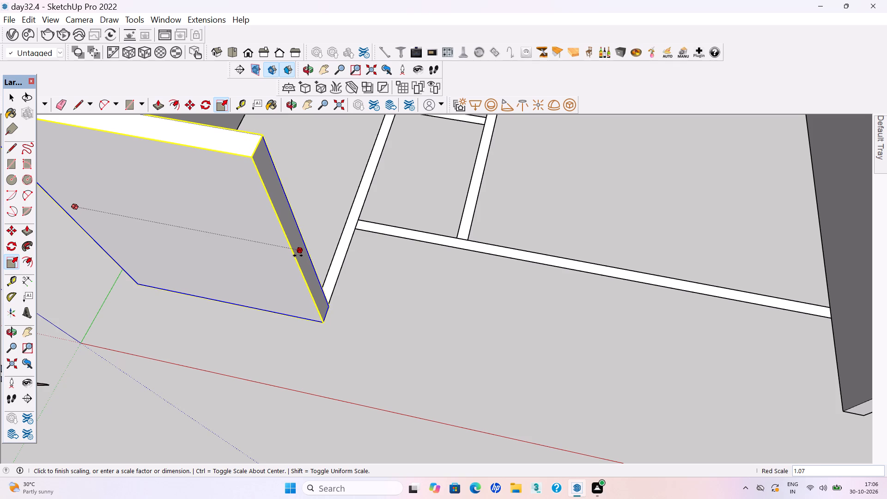
click(298, 256)
key(space)
click(367, 349)
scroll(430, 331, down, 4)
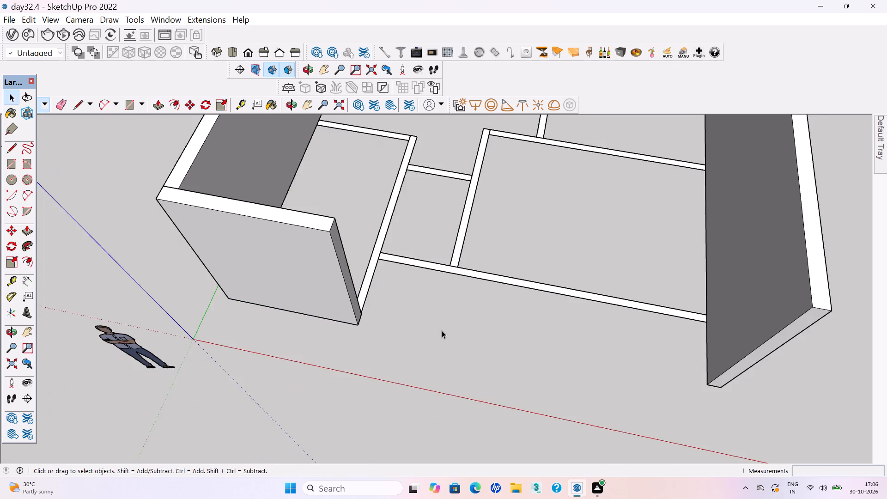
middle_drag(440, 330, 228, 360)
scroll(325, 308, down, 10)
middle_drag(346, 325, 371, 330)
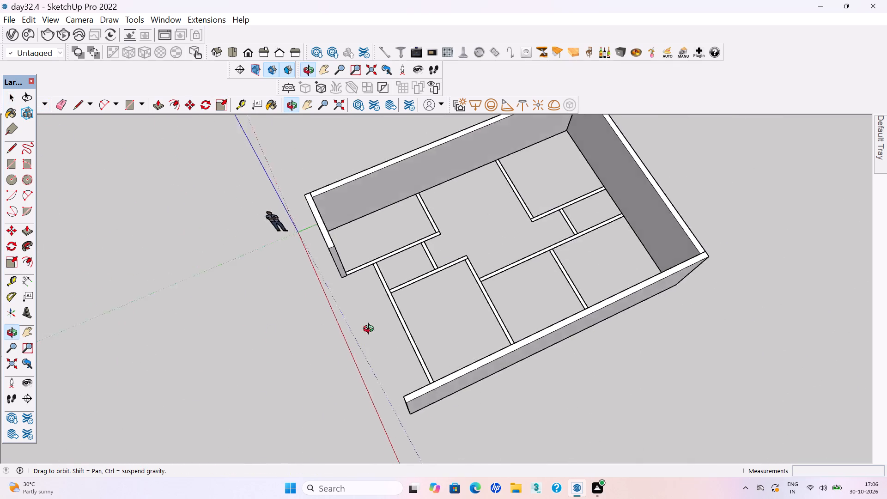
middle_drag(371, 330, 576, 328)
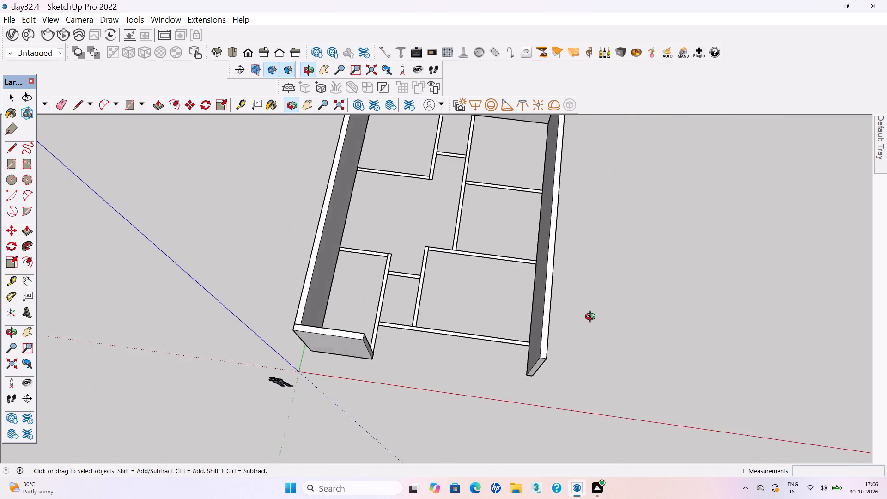
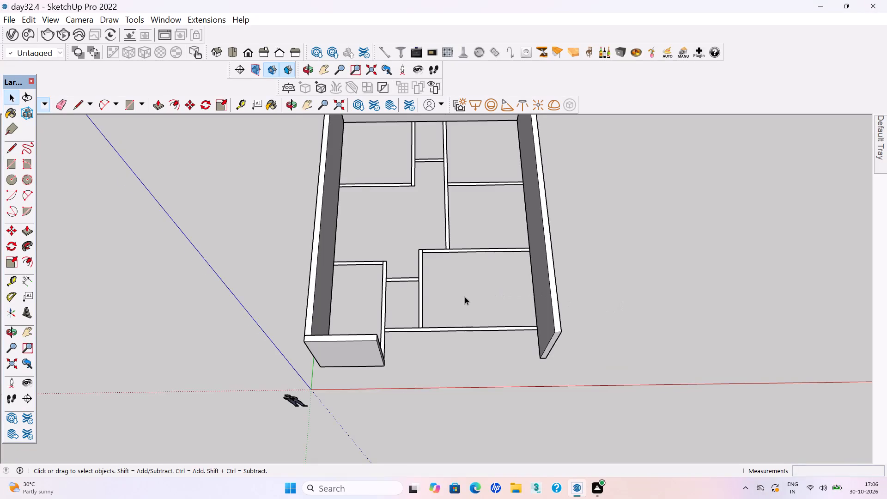
Push/Pull the front corner room's lengthwise partition inside its group up 10', level with the front wall's top.
middle_drag(465, 298, 462, 319)
scroll(453, 326, up, 5)
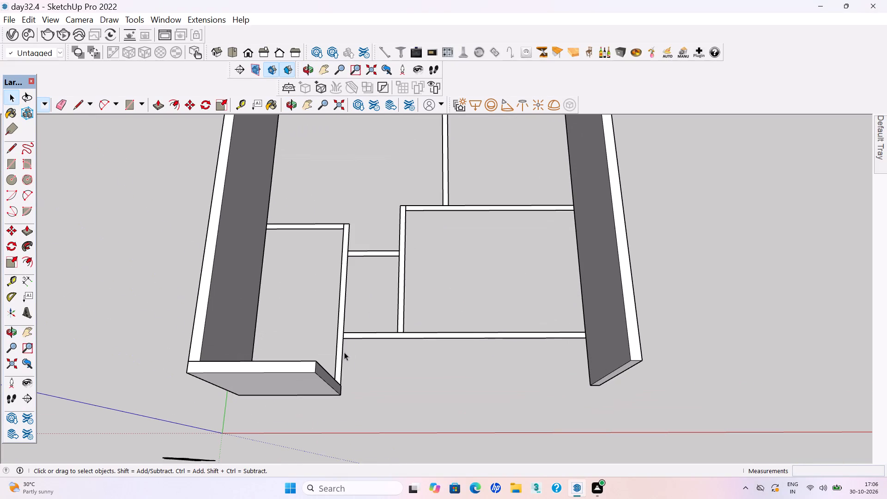
double_click(339, 363)
click(339, 363)
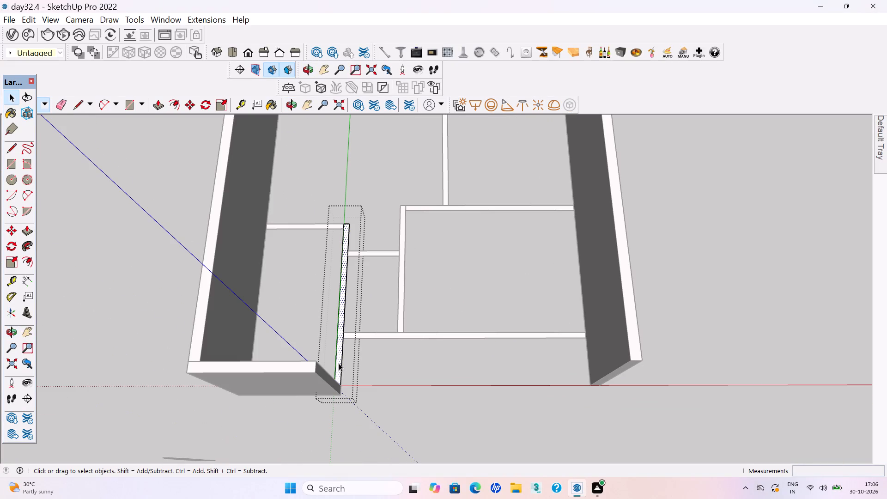
key(p)
click(339, 363)
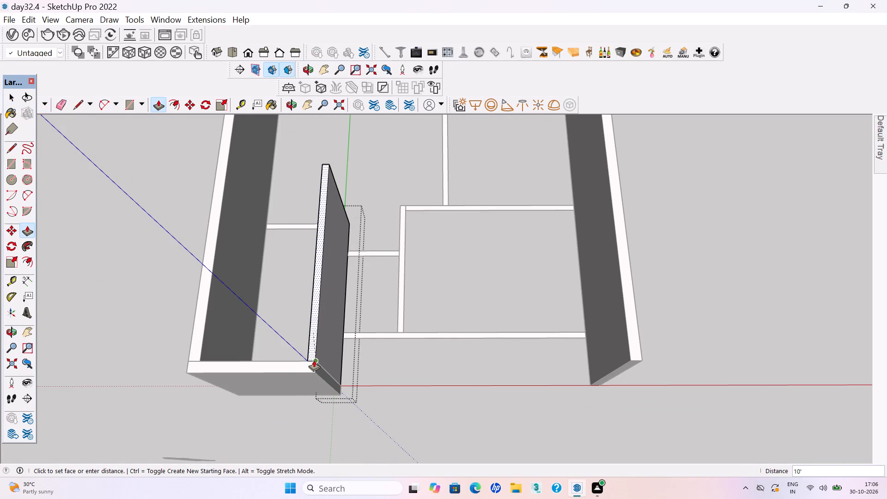
click(314, 360)
key(space)
click(392, 380)
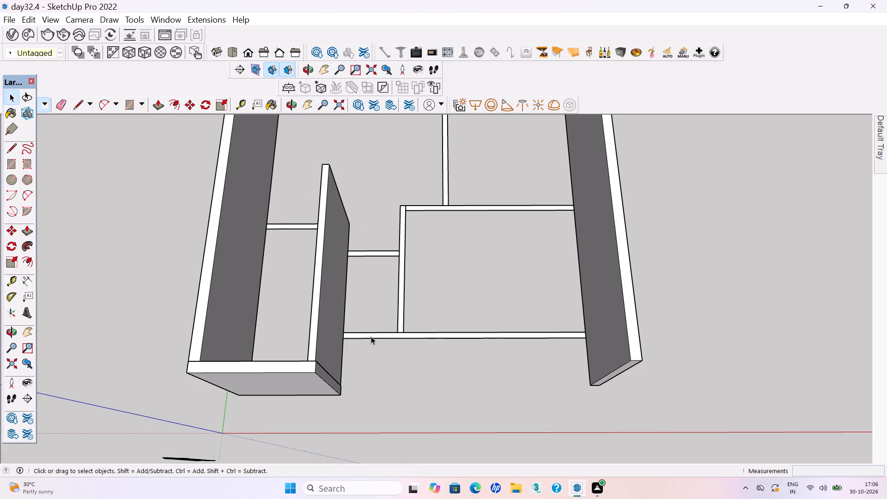
Push/Pull the long front crosswise partition between the corner room and the far side wall up 10' inside its group.
double_click(371, 334)
click(374, 335)
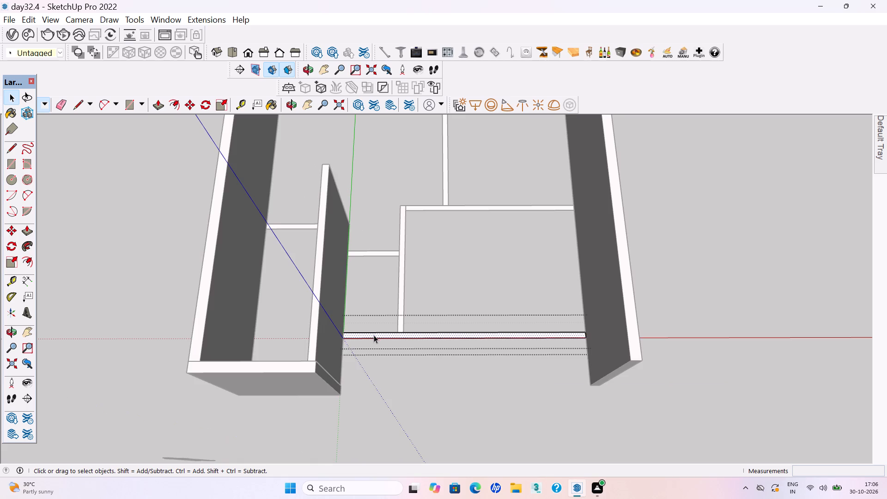
key(p)
click(370, 330)
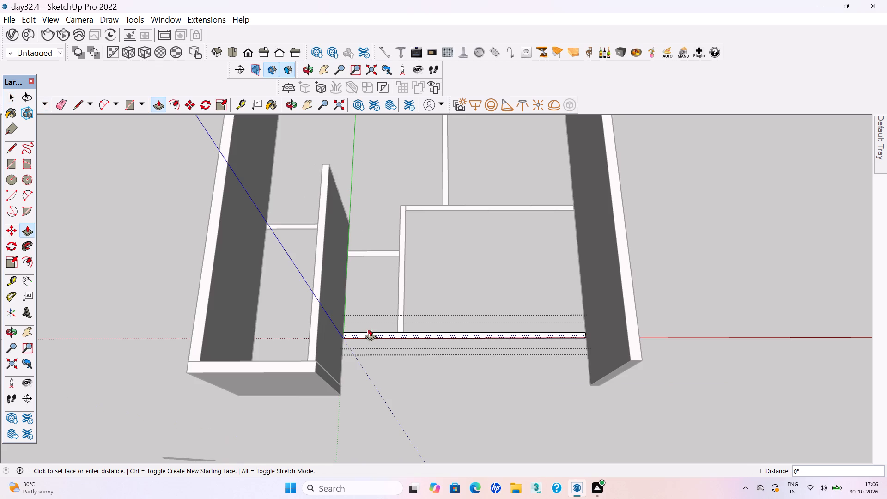
click(626, 323)
key(space)
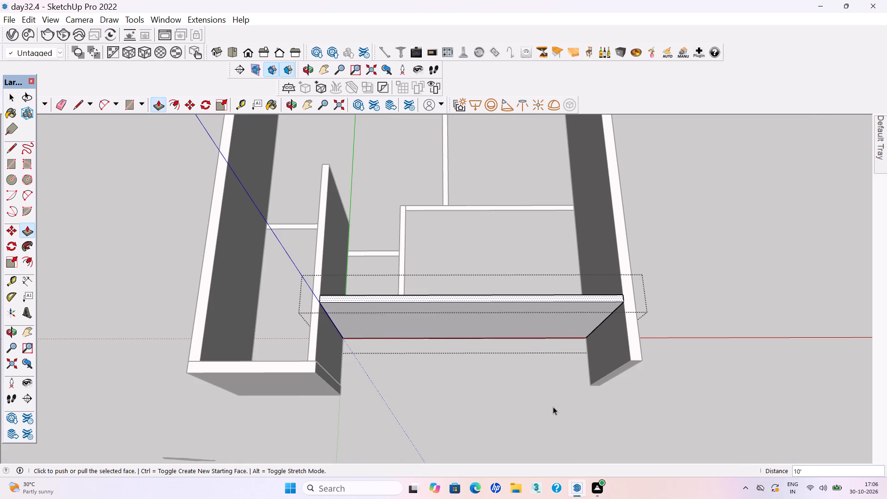
click(551, 407)
Push/Pull the large front room's lengthwise partition inside its group up to the top of the front crosswise partition.
scroll(498, 359, down, 4)
middle_drag(433, 265, 432, 320)
scroll(430, 323, up, 3)
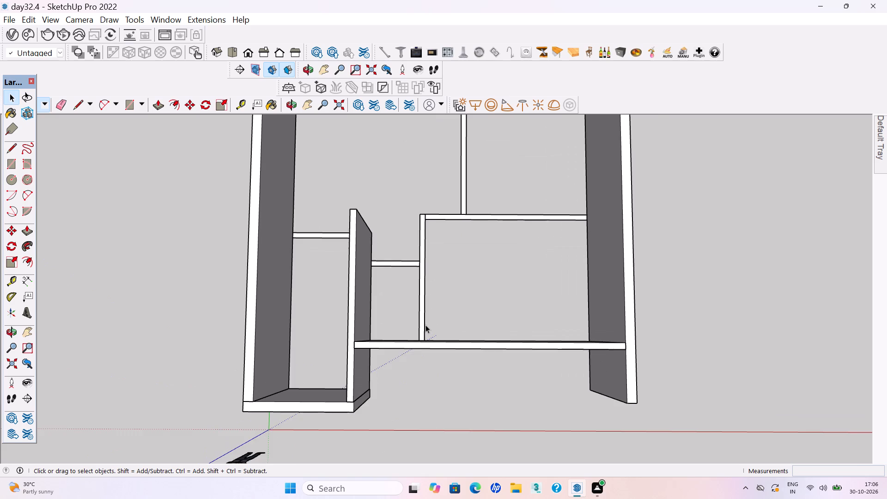
scroll(425, 325, up, 2)
double_click(420, 329)
click(420, 329)
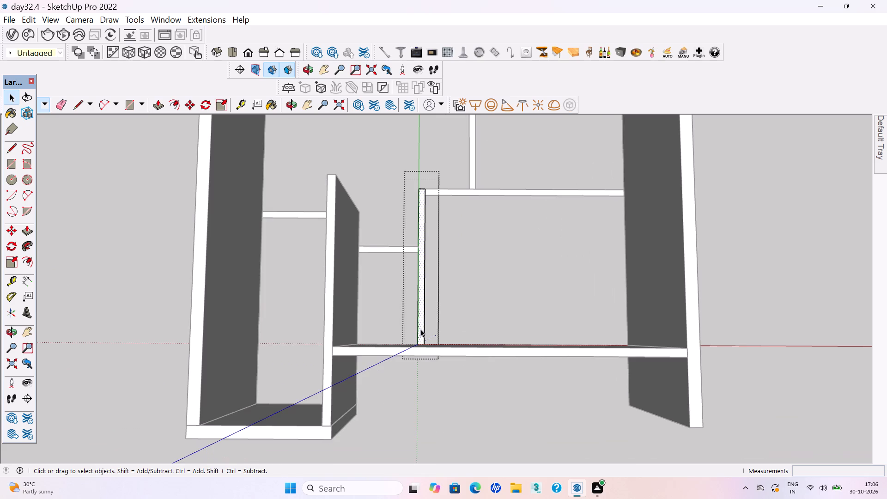
key(p)
click(420, 329)
click(440, 346)
key(space)
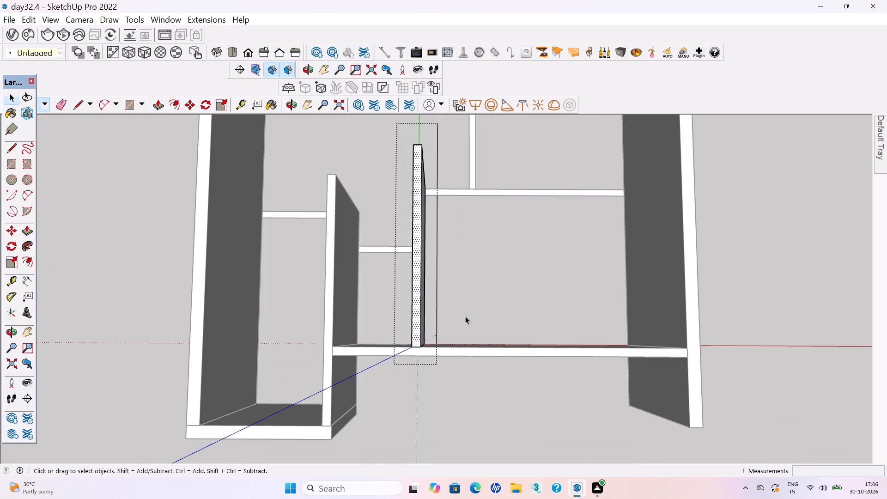
click(474, 309)
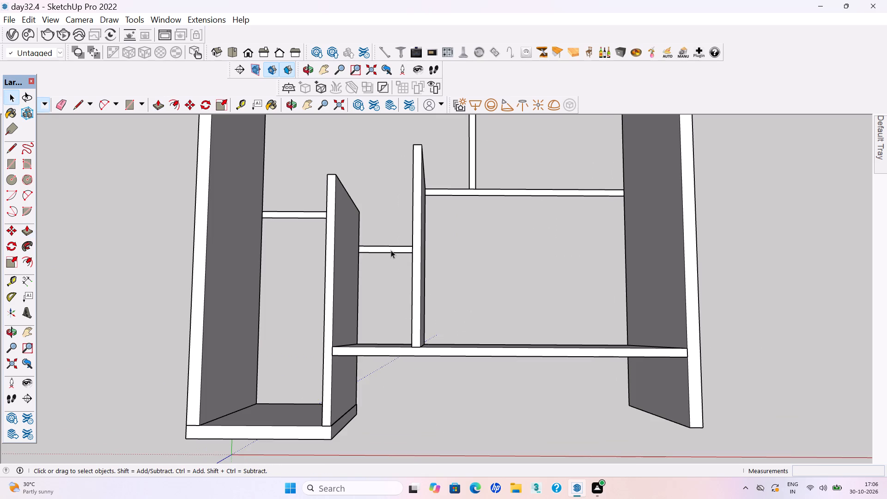
Push/Pull the short crosswise partition between the two front lengthwise partitions up 10' inside its group.
double_click(391, 250)
click(391, 250)
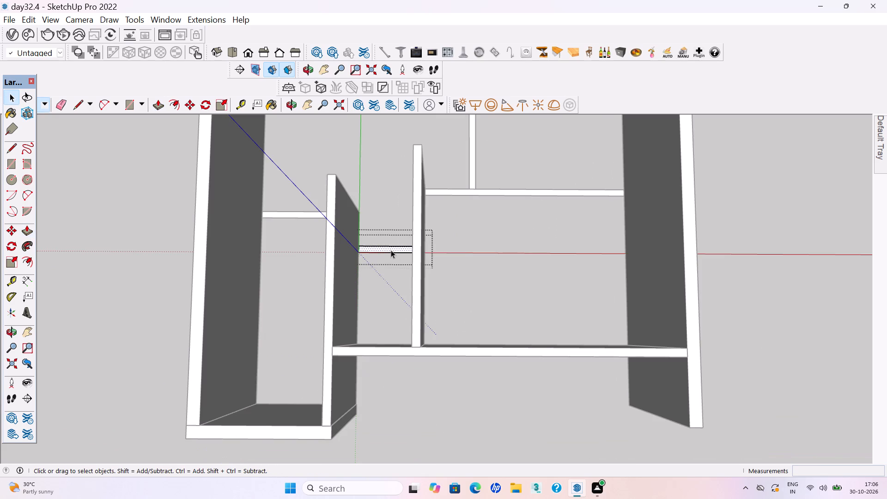
key(p)
click(389, 245)
click(419, 229)
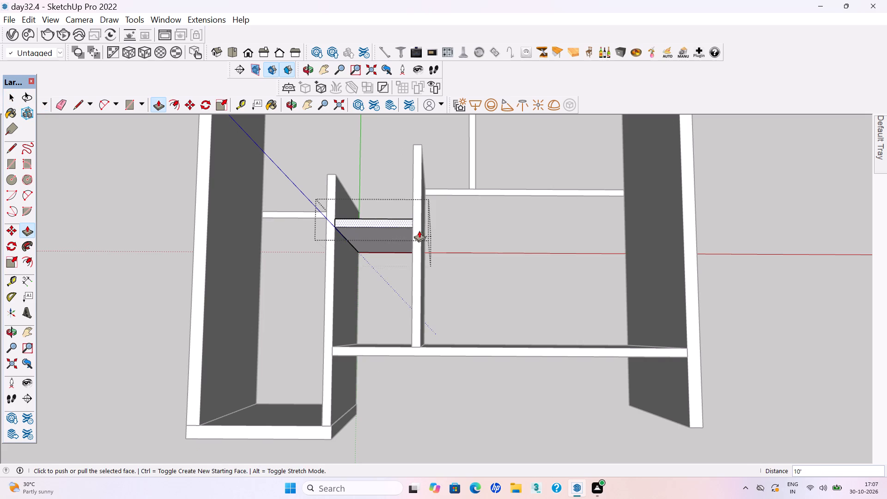
key(space)
click(483, 298)
Push/Pull the front corner room's rear partition inside its group up to the top of its lengthwise partition.
double_click(295, 214)
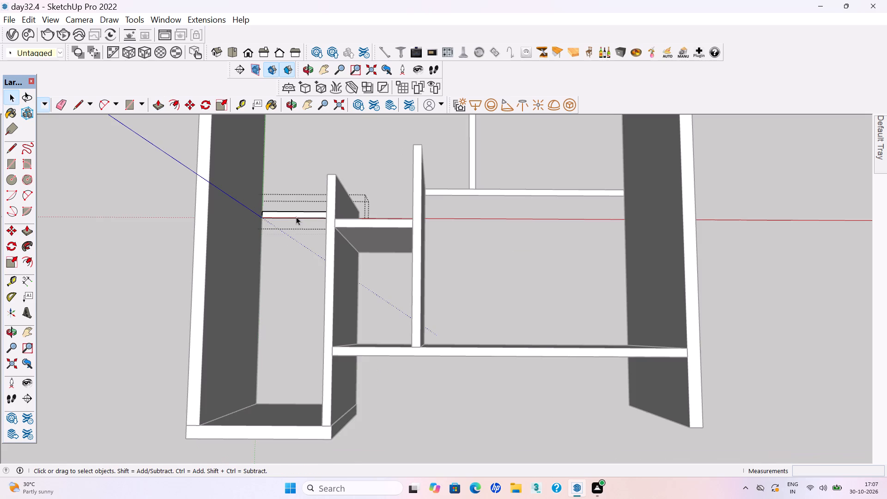
click(298, 213)
key(p)
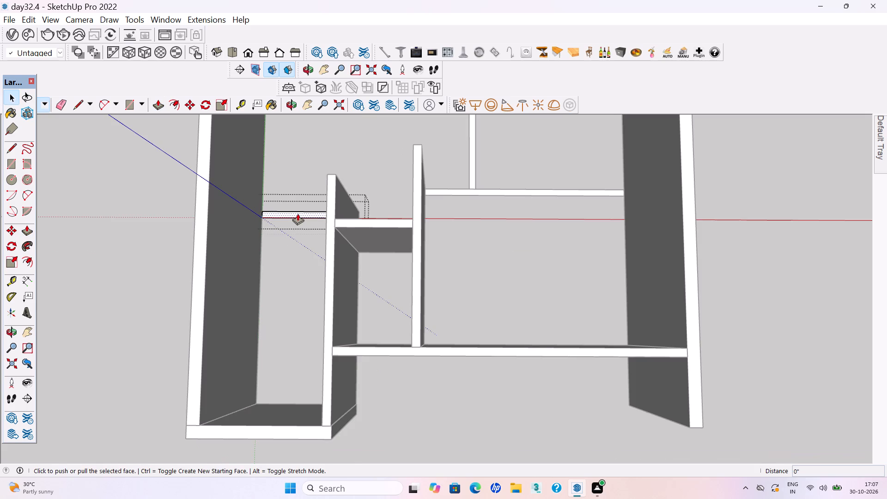
click(298, 213)
click(331, 183)
key(space)
click(291, 281)
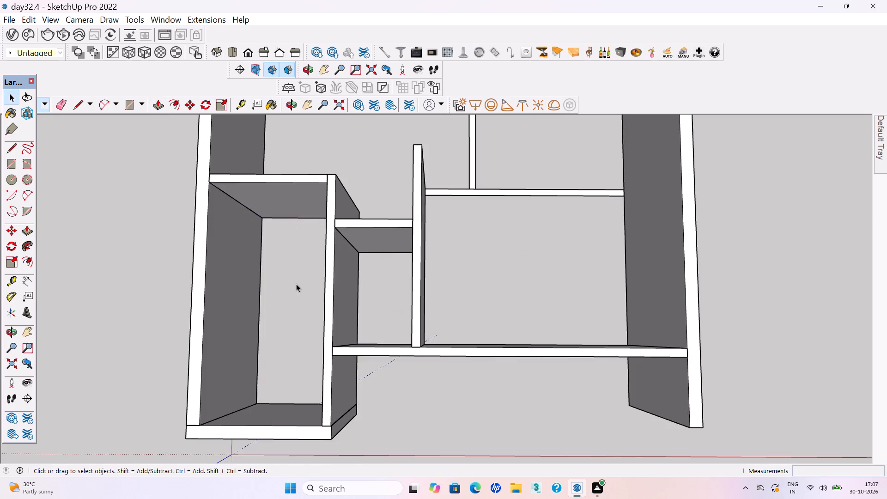
Push/Pull the large front room's rear crosswise partition up 10' inside its group, level with the adjoining lengthwise partition.
scroll(348, 332, down, 5)
middle_drag(457, 243, 445, 213)
scroll(445, 212, up, 9)
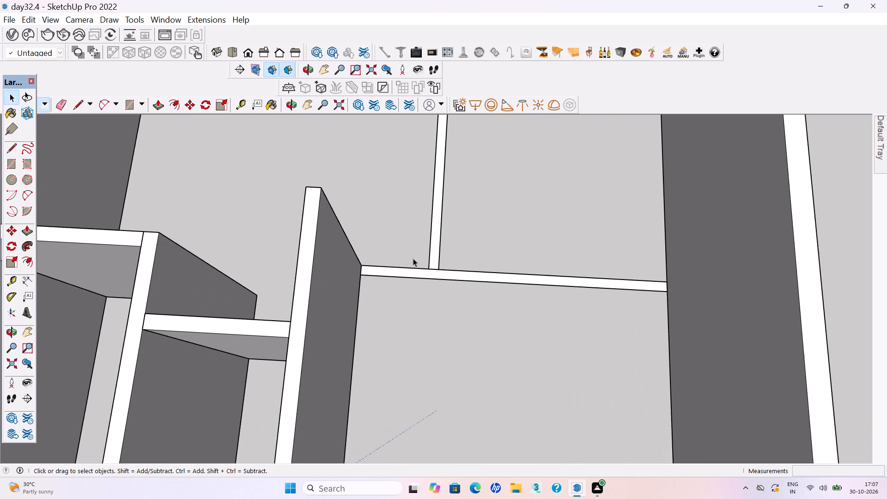
double_click(407, 271)
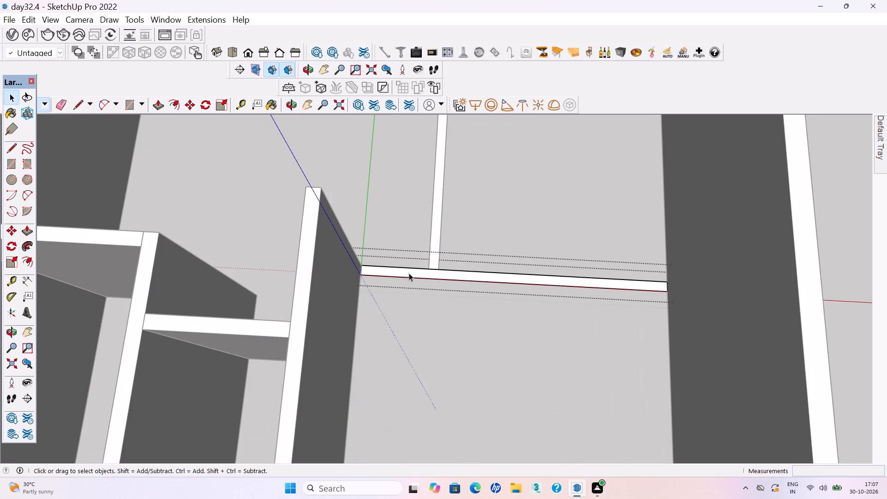
click(409, 273)
key(p)
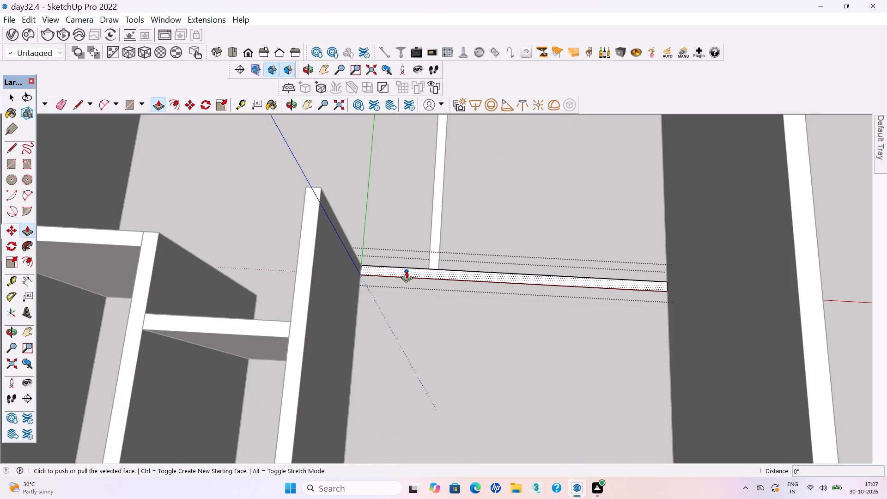
click(405, 270)
click(316, 200)
key(space)
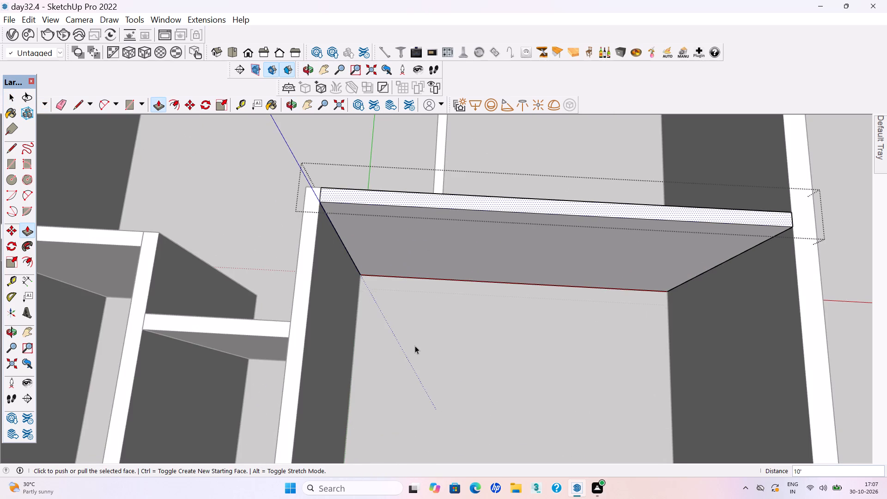
click(420, 359)
Push/Pull the long lengthwise partition running to the back wall up to the top of the large front room's rear partition.
scroll(439, 431, down, 14)
middle_drag(378, 345, 565, 328)
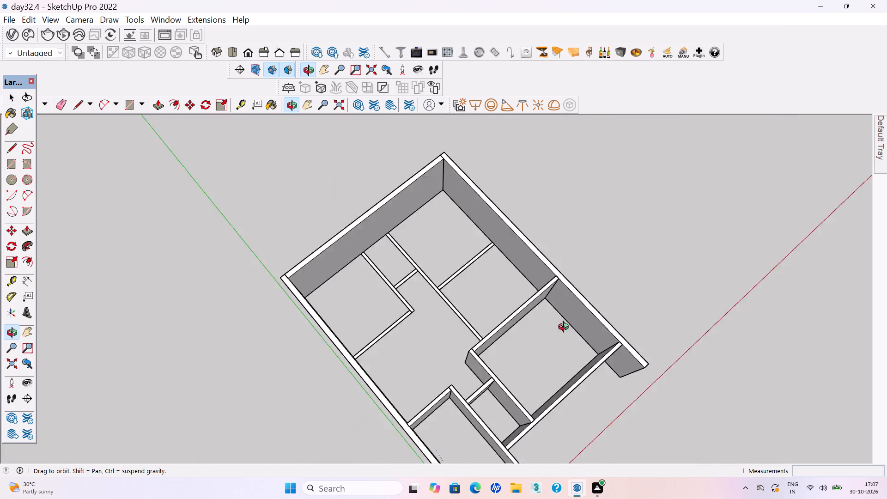
middle_drag(565, 328, 692, 320)
scroll(515, 279, up, 11)
double_click(491, 322)
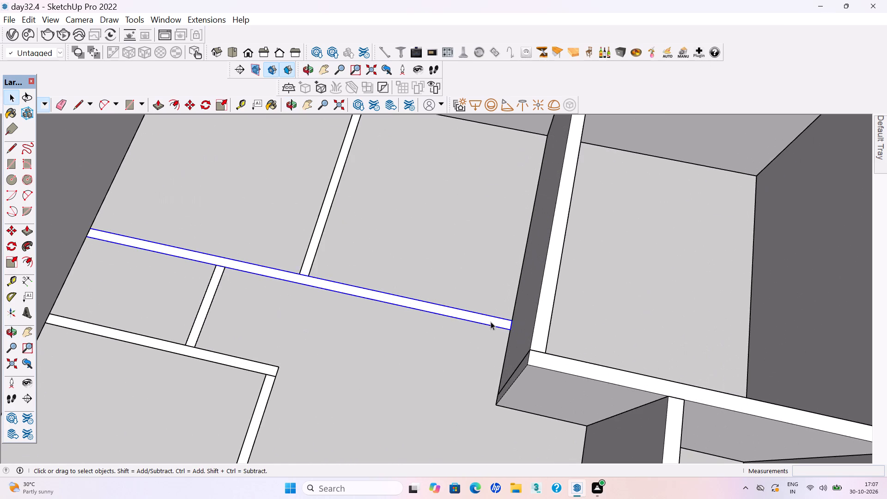
click(491, 322)
key(p)
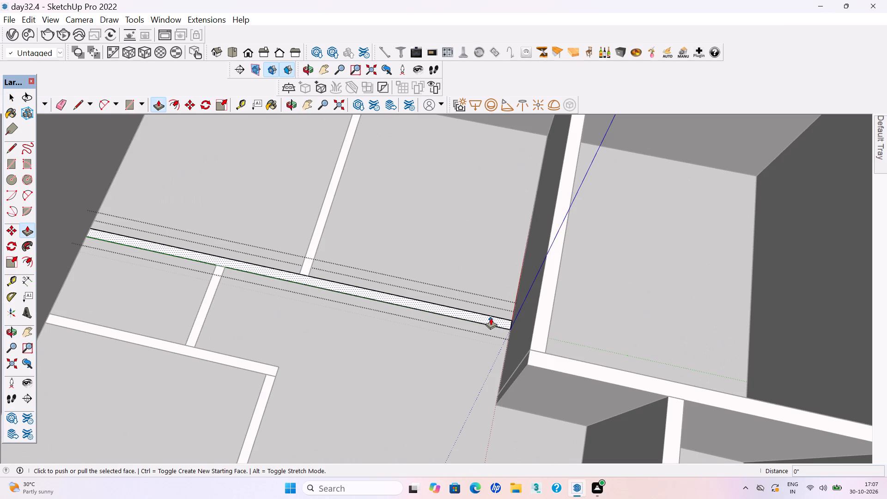
click(491, 315)
click(552, 242)
key(space)
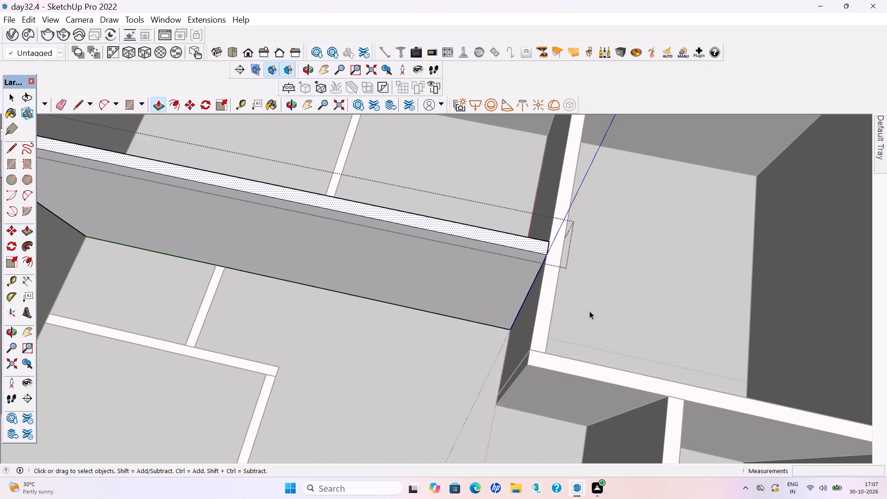
click(589, 311)
Push/Pull the crosswise partition between the two rooms behind the large front room up 10' inside its group.
scroll(588, 316, down, 9)
middle_drag(559, 315, 225, 352)
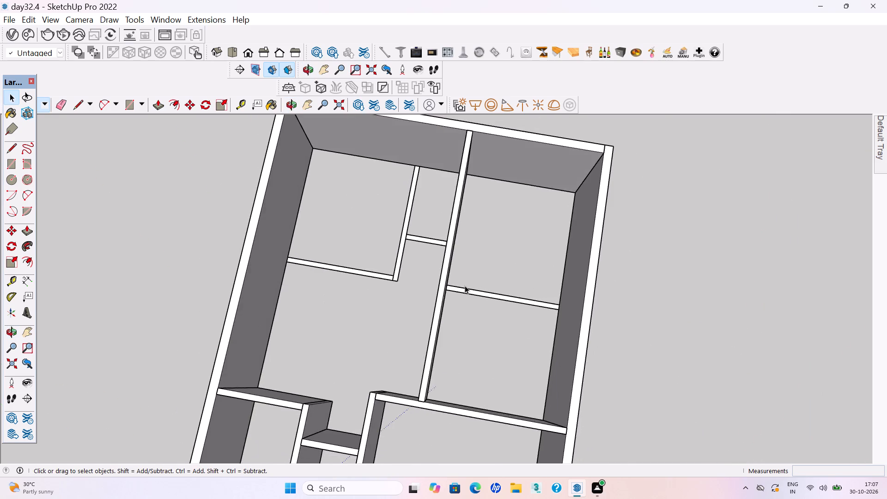
scroll(466, 285, up, 6)
double_click(471, 294)
click(471, 294)
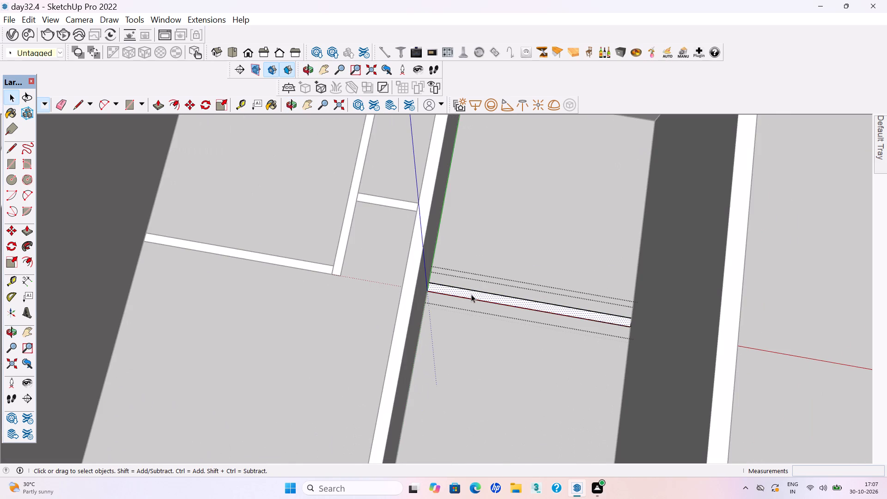
key(p)
click(470, 290)
click(421, 239)
key(space)
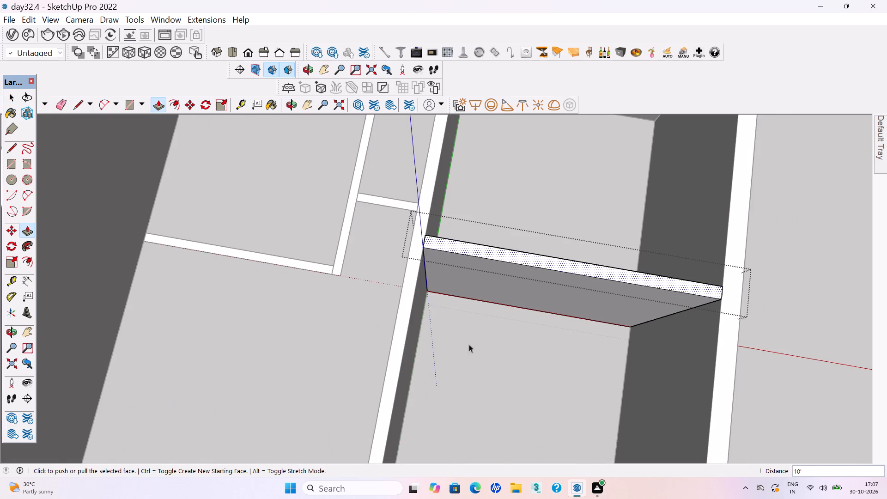
click(491, 384)
Push/Pull the short crosswise partition of the small back room inside its group up to the top of the long lengthwise partition.
scroll(536, 395, down, 10)
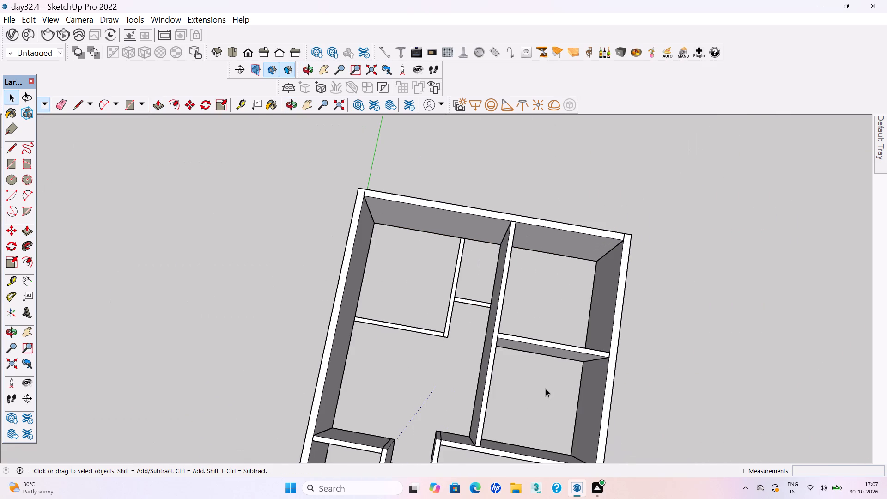
scroll(473, 292, up, 7)
click(473, 311)
click(473, 311)
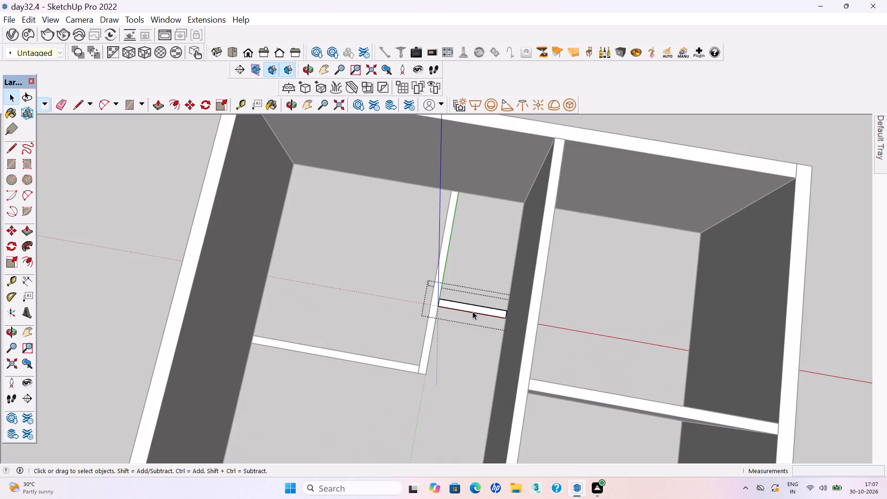
click(473, 310)
key(p)
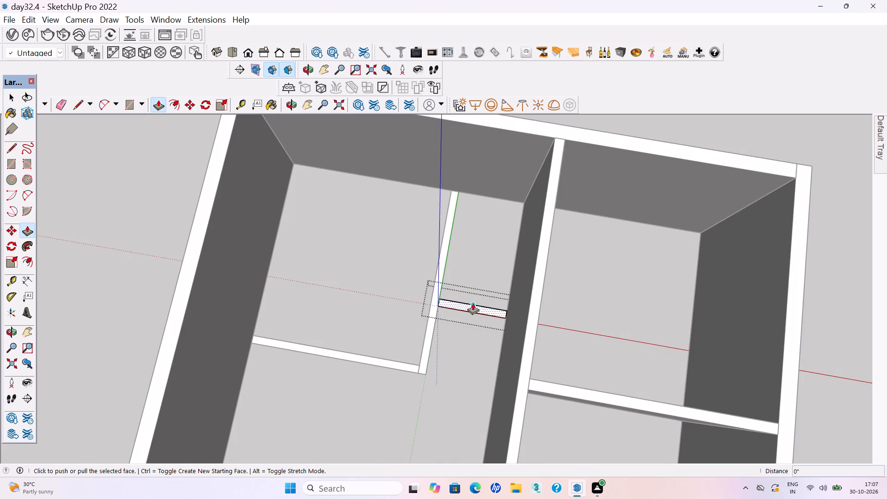
click(473, 303)
click(542, 299)
key(space)
click(563, 342)
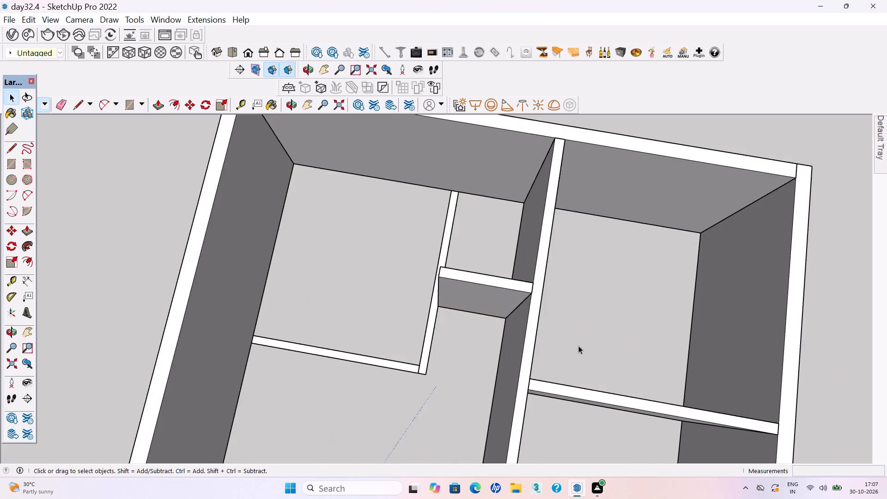
Push/Pull the back corner room's lengthwise partition up 10' inside its group, level with the short crosswise partition's top.
scroll(578, 346, down, 4)
scroll(468, 356, up, 6)
double_click(462, 359)
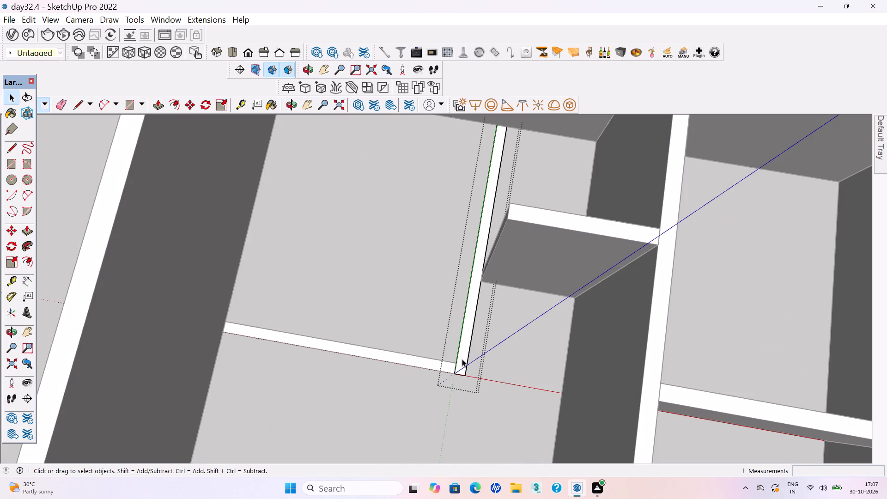
click(462, 359)
key(p)
click(462, 359)
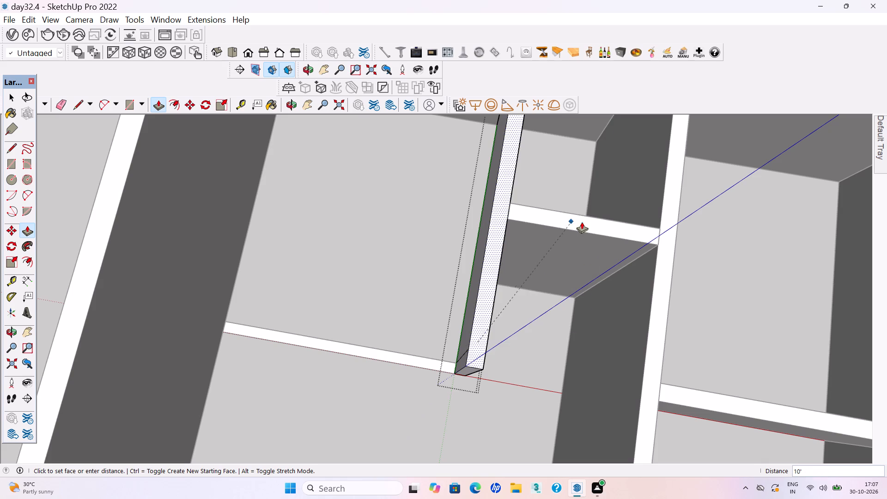
click(582, 222)
key(space)
click(524, 374)
Push/Pull the back corner room's crosswise partition inside its group up to the top of its lengthwise partition.
scroll(523, 369, down, 6)
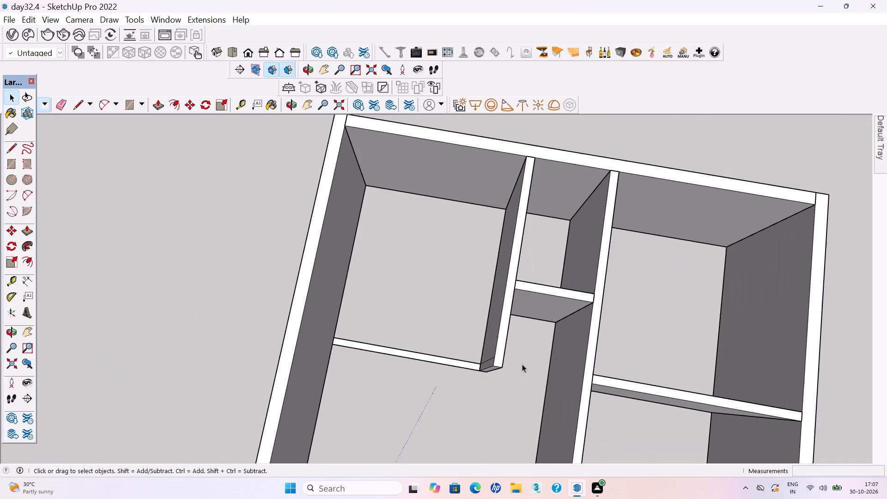
double_click(453, 363)
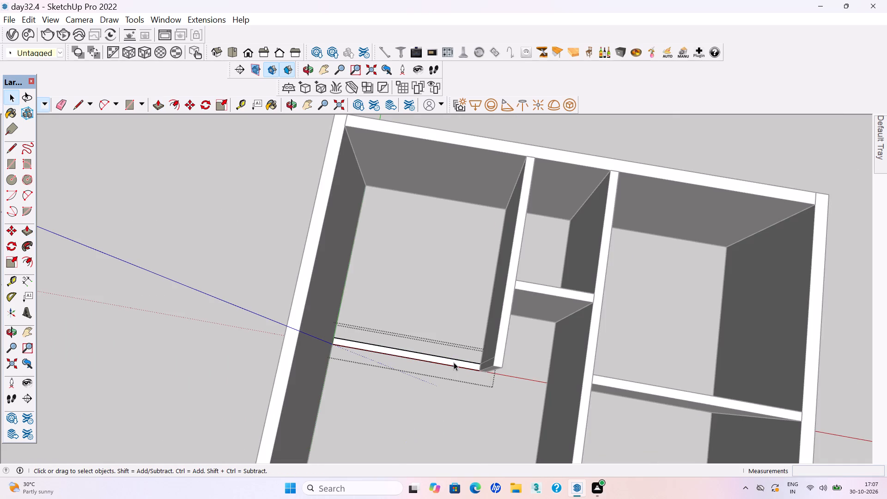
double_click(454, 362)
click(455, 362)
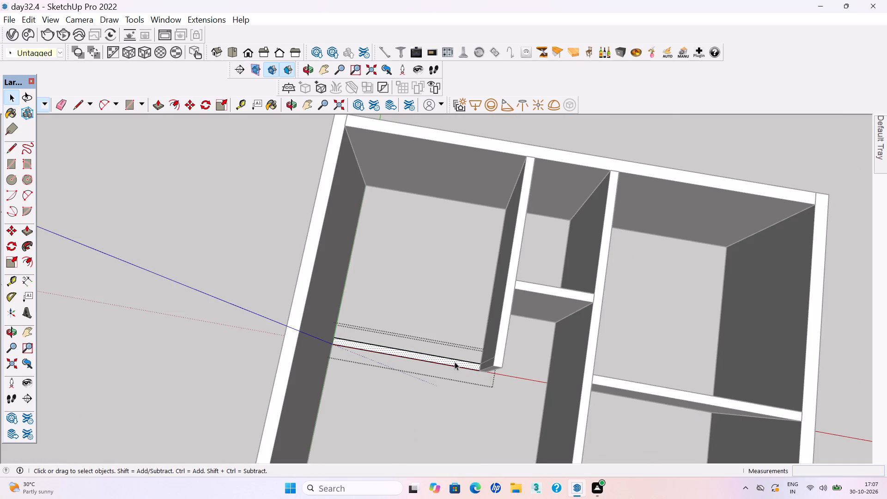
key(p)
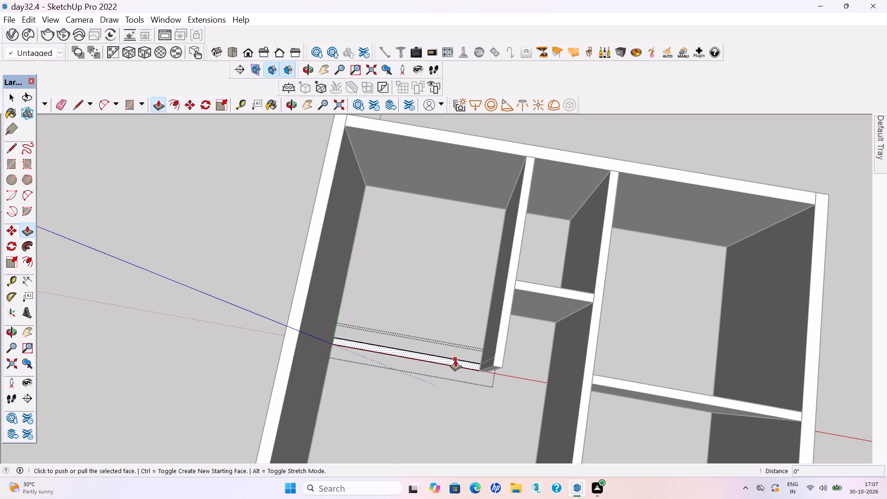
click(455, 359)
click(498, 351)
key(space)
key(space)
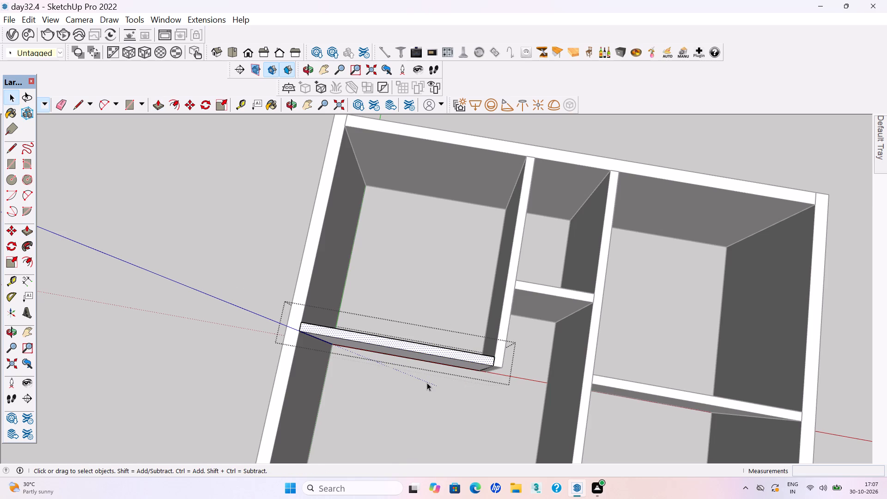
click(427, 383)
Save the model.
key(ctrl+s)
key(ctrl+s)
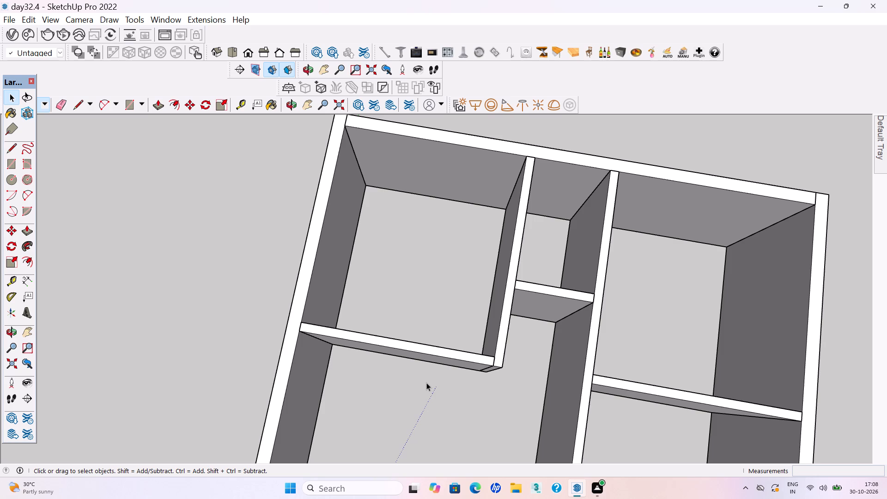
Place door guides on the front corner room's front wall: about 11 1/2" from the origin-side edge, about 4' further, and 7' above the base.
scroll(390, 359, down, 20)
scroll(390, 359, down, 2)
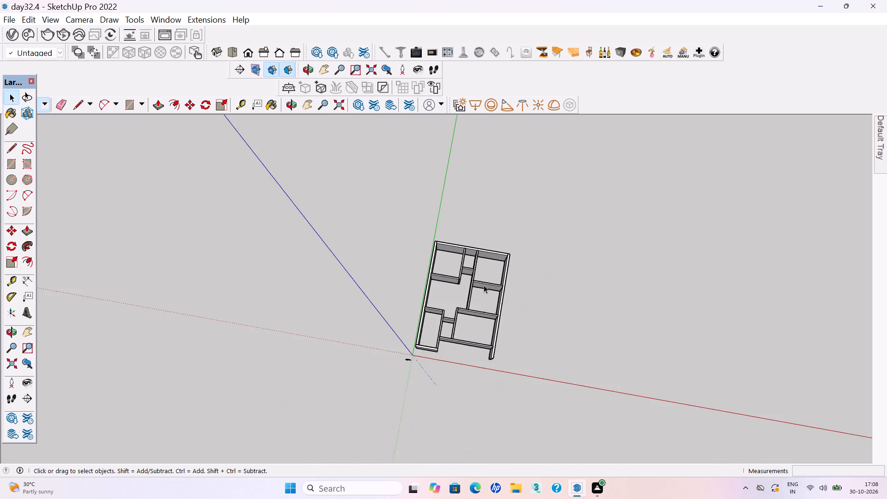
middle_drag(457, 357, 490, 253)
click(502, 399)
scroll(459, 349, up, 7)
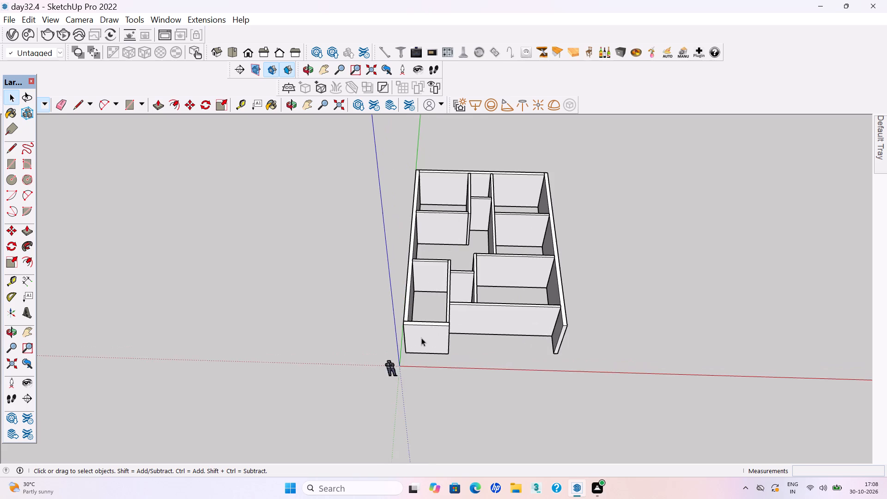
scroll(421, 338, up, 7)
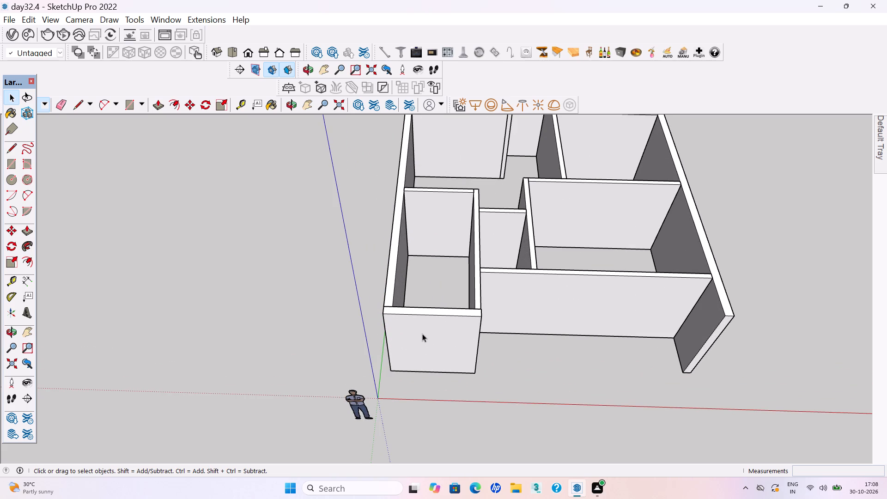
key(t)
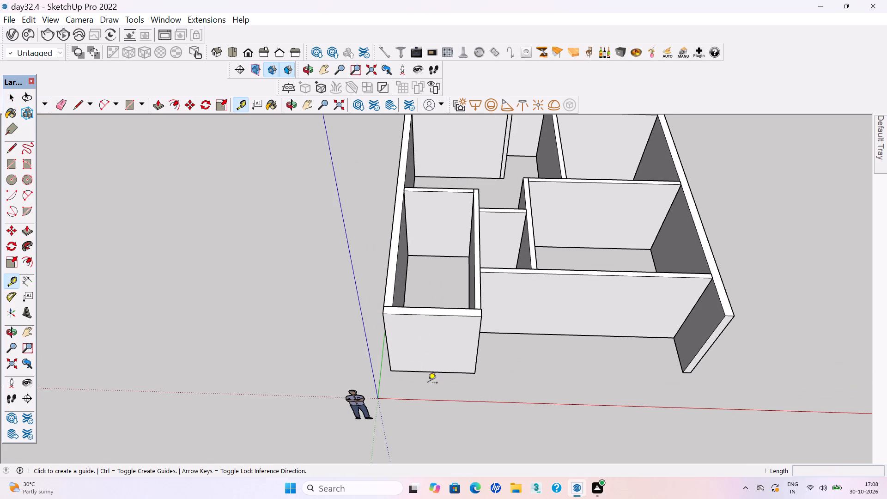
click(387, 338)
click(397, 340)
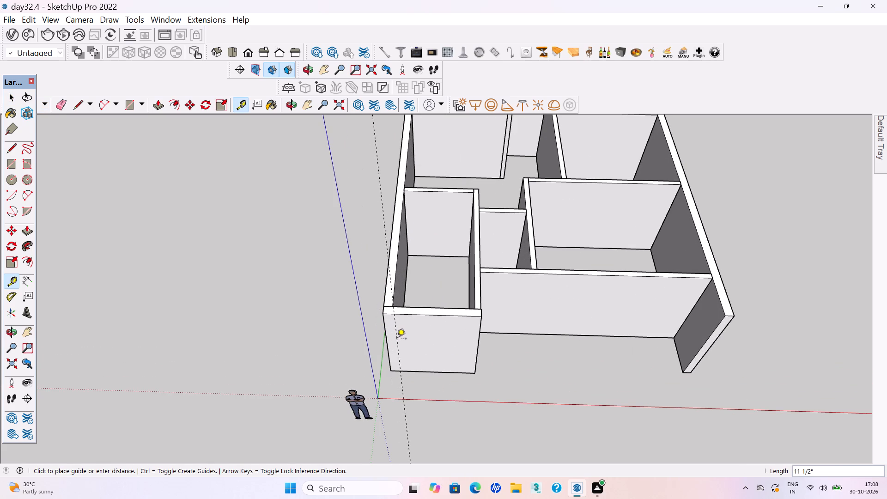
click(396, 333)
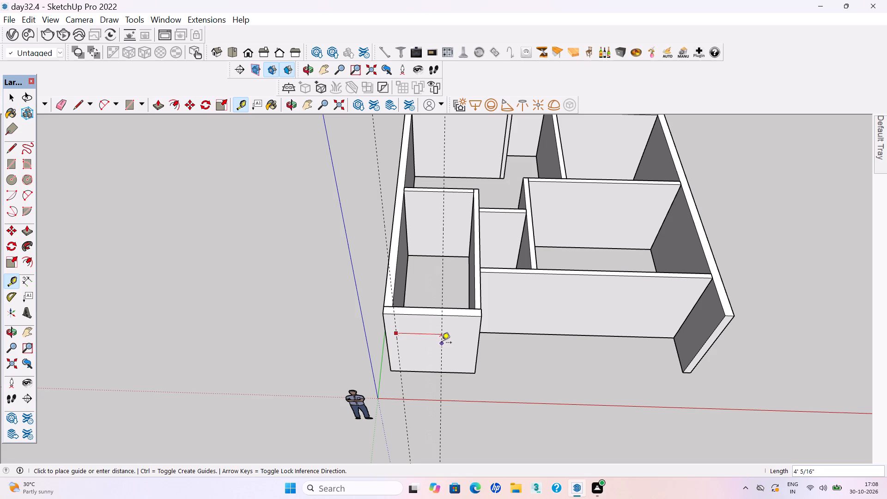
click(442, 343)
click(426, 372)
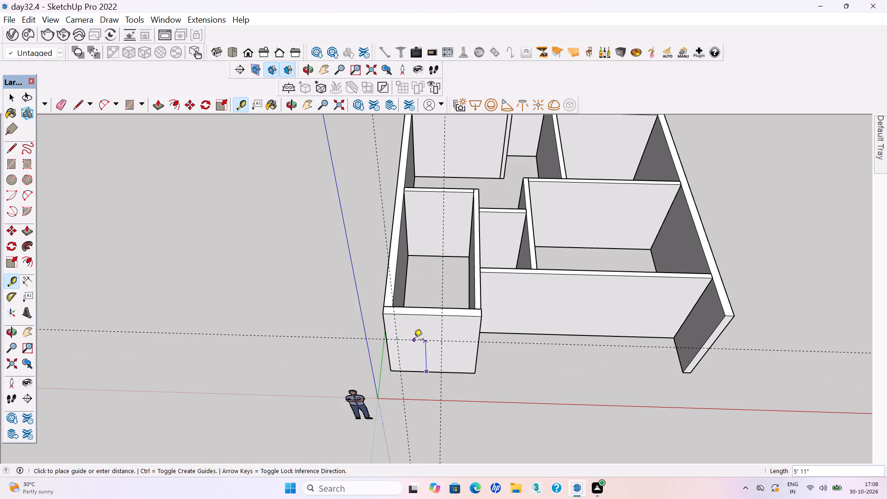
text(7')
key(Return)
key(space)
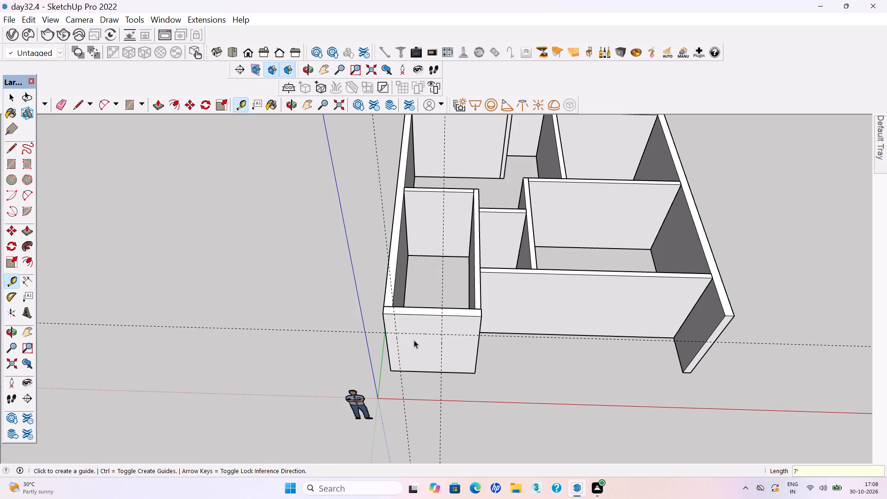
Inside the front wall's group, draw a 7' by about 4' door rectangle between the guides and push it 9" through the wall.
double_click(414, 349)
click(413, 356)
scroll(413, 356, up, 2)
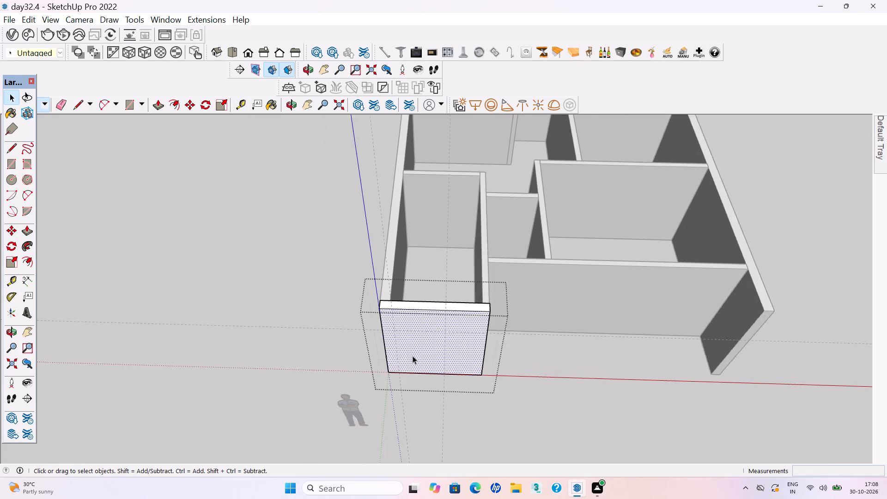
scroll(413, 356, up, 5)
key(r)
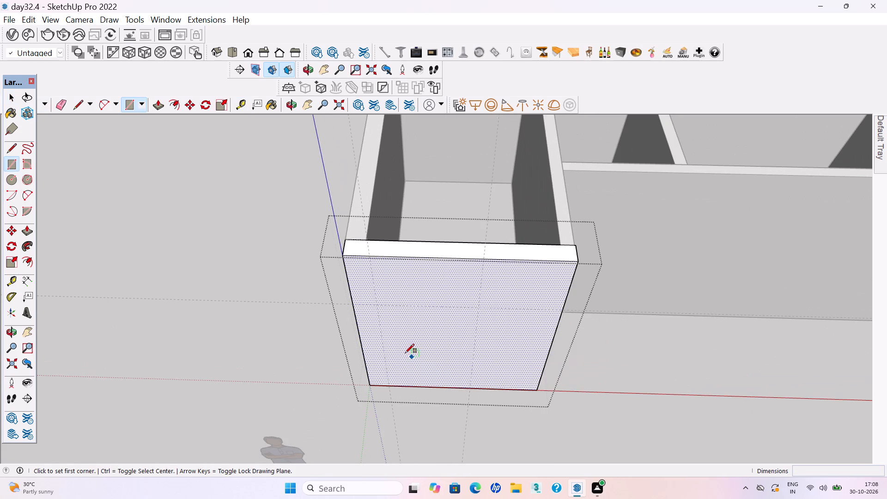
click(377, 305)
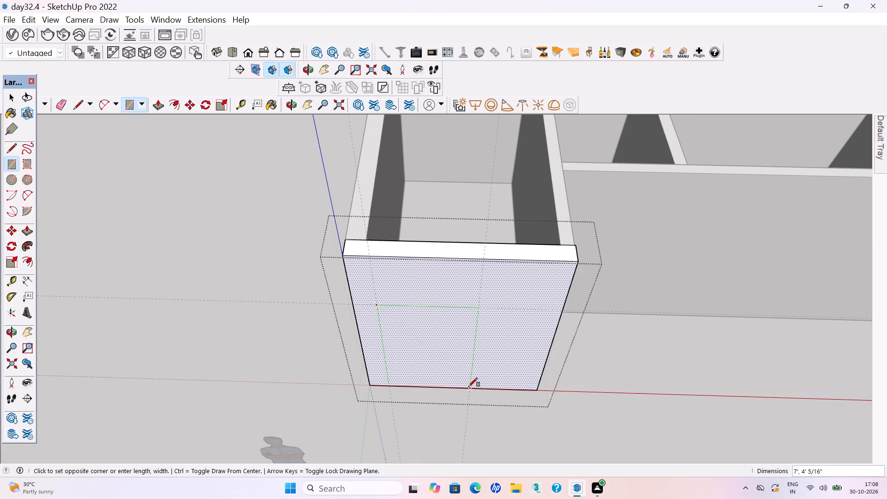
click(468, 387)
key(p)
key(Return)
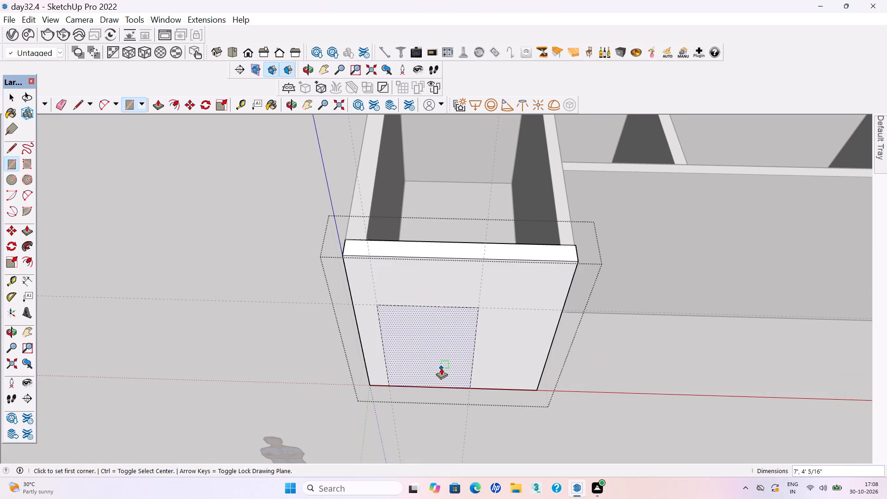
click(441, 368)
click(428, 347)
scroll(420, 348, down, 4)
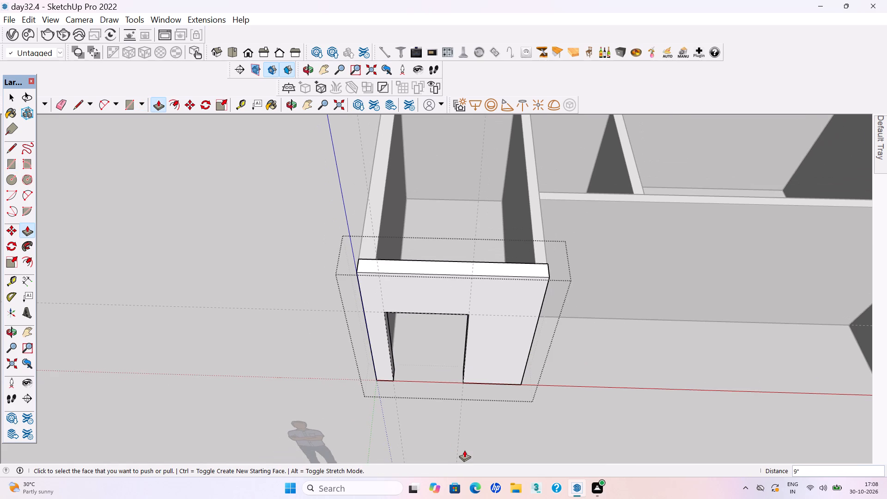
key(space)
click(476, 444)
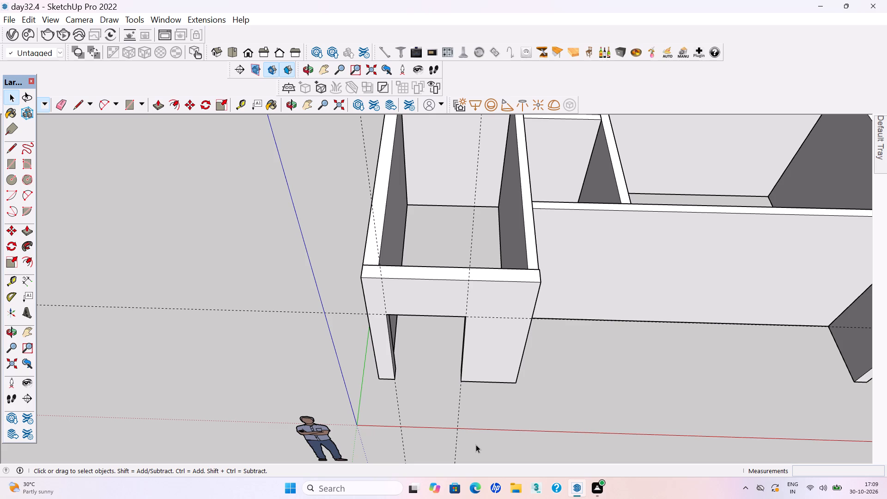
Delete the two vertical guides and the horizontal guide around the front door opening.
scroll(430, 398, down, 6)
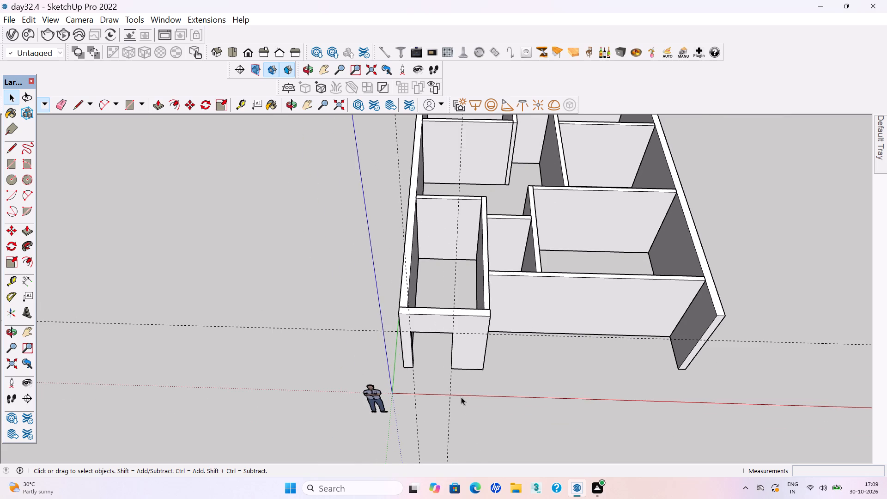
drag(471, 451, 400, 420)
key(Delete)
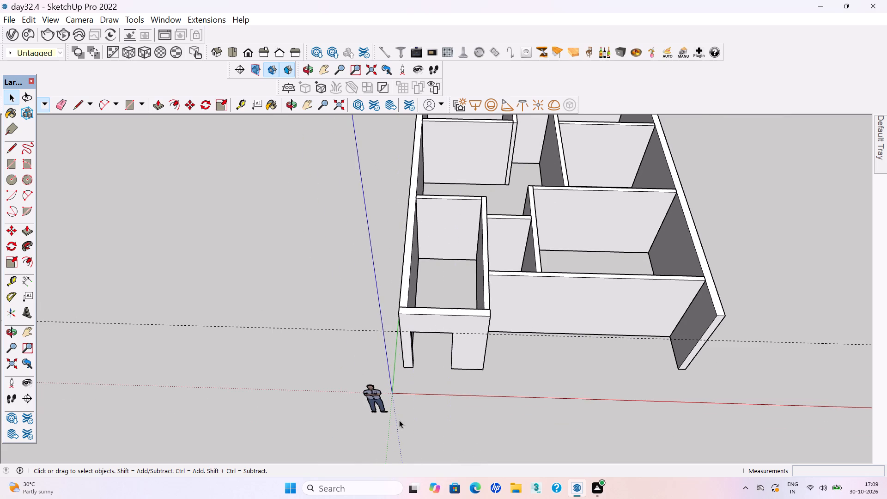
drag(337, 362, 315, 305)
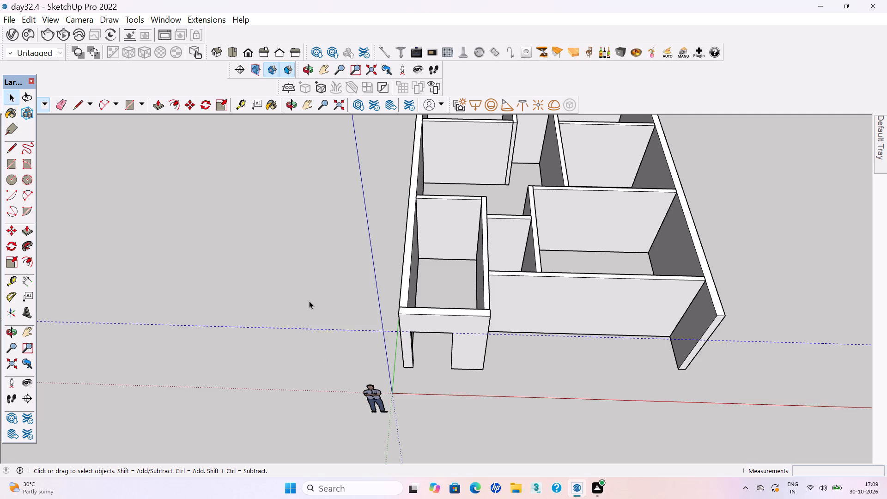
key(Delete)
Place guides on the narrow passage's crosswise wall: about 7 1/4" from the front corner room's partition, about 3' further, and 7' above the floor.
scroll(246, 311, down, 2)
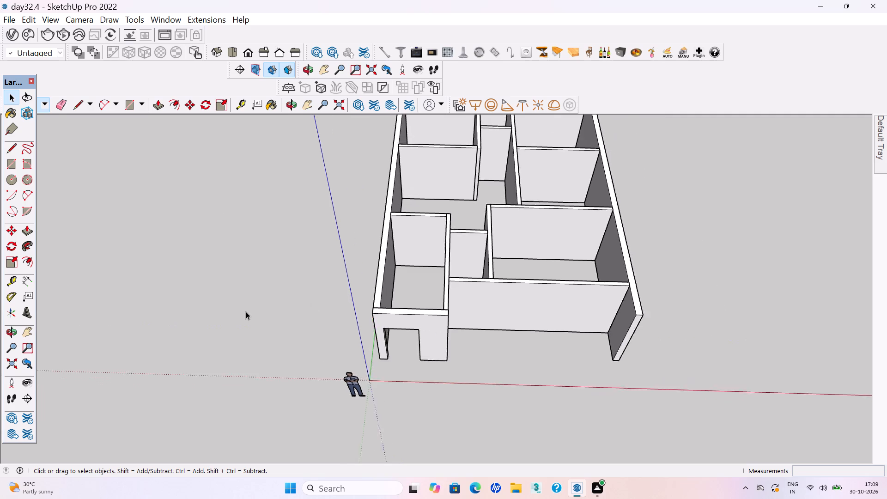
scroll(246, 311, down, 2)
scroll(565, 254, up, 3)
scroll(359, 223, up, 6)
middle_drag(405, 268, 414, 287)
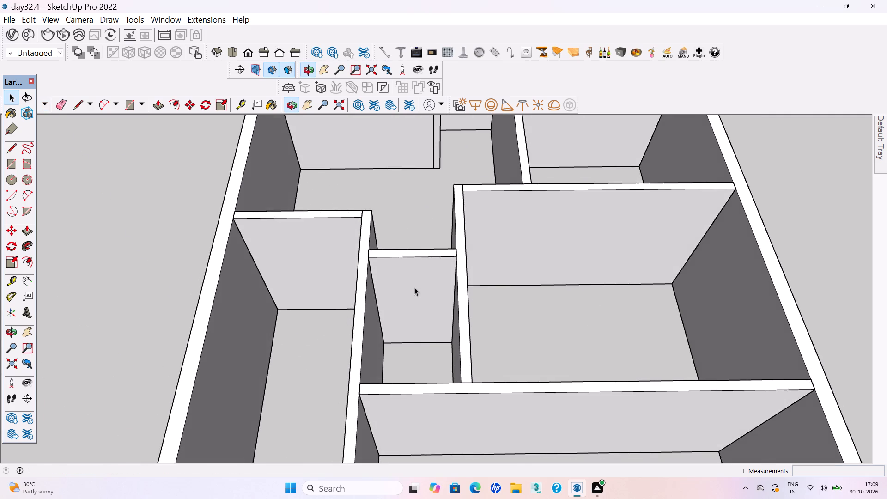
scroll(402, 298, up, 1)
key(t)
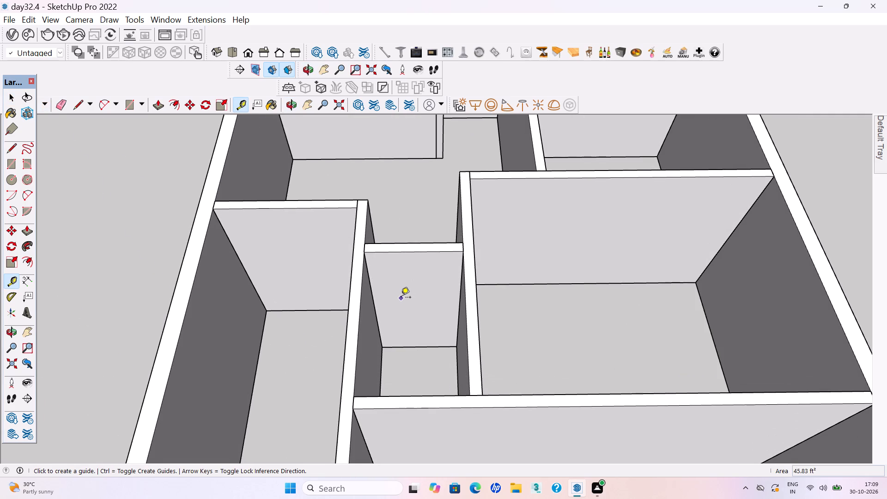
click(372, 283)
click(382, 283)
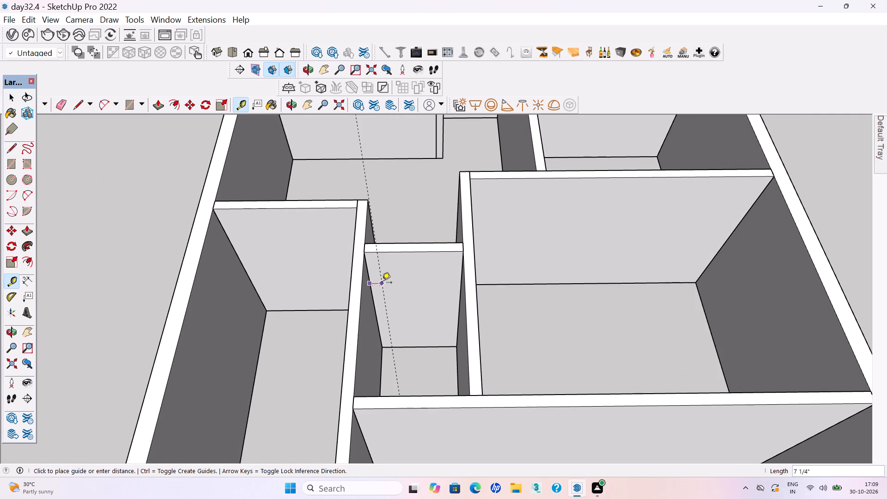
click(382, 274)
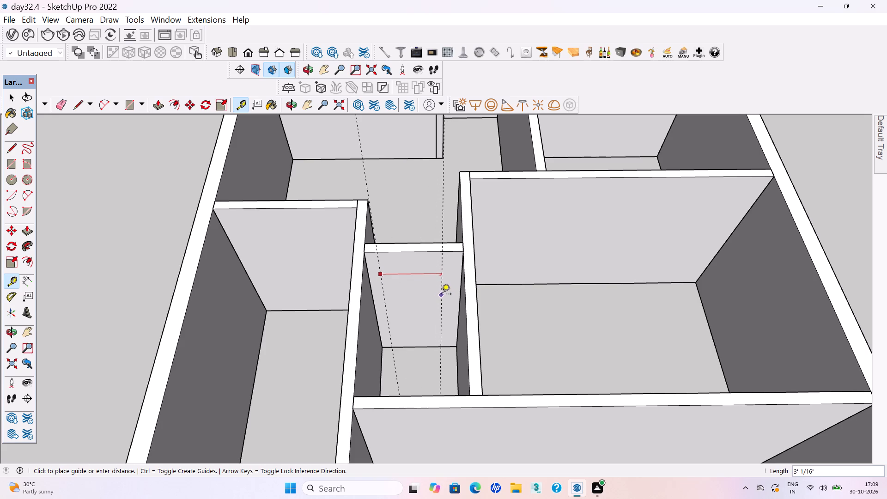
click(442, 295)
click(420, 349)
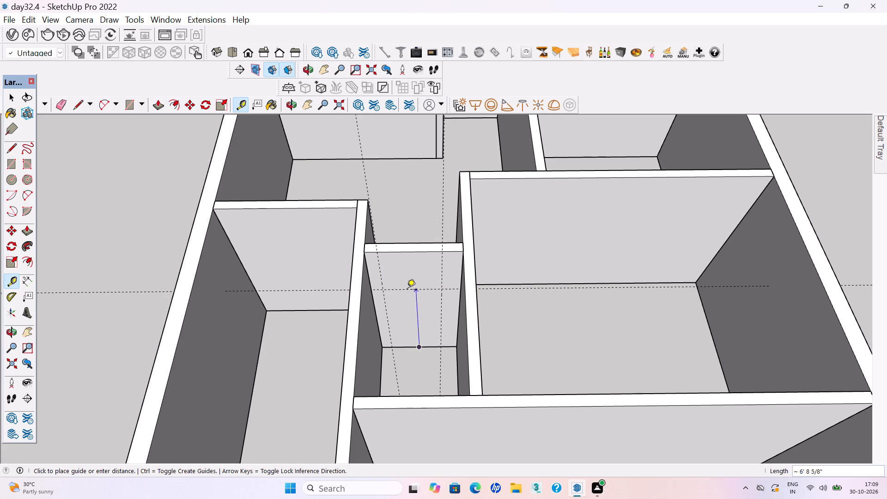
text(7')
key(Return)
key(space)
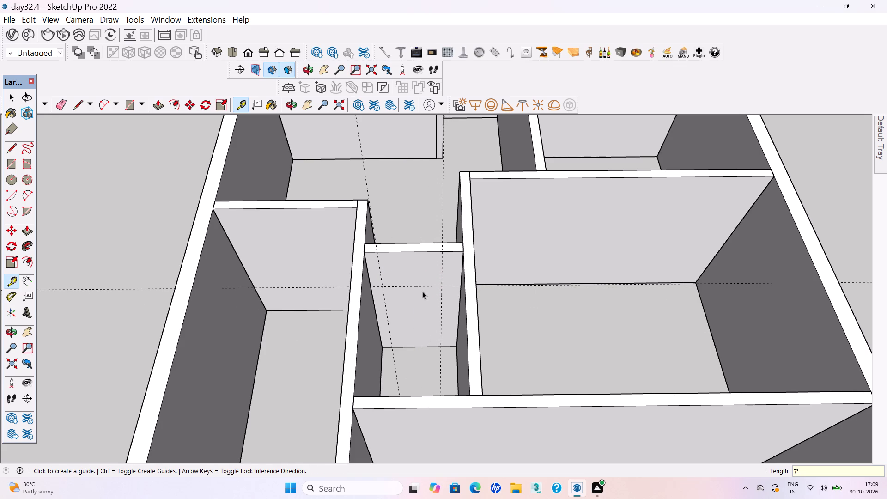
Inside the passage wall's group, draw a 7' by about 3' door rectangle between the guides and push it 6" through the wall.
double_click(419, 298)
click(411, 302)
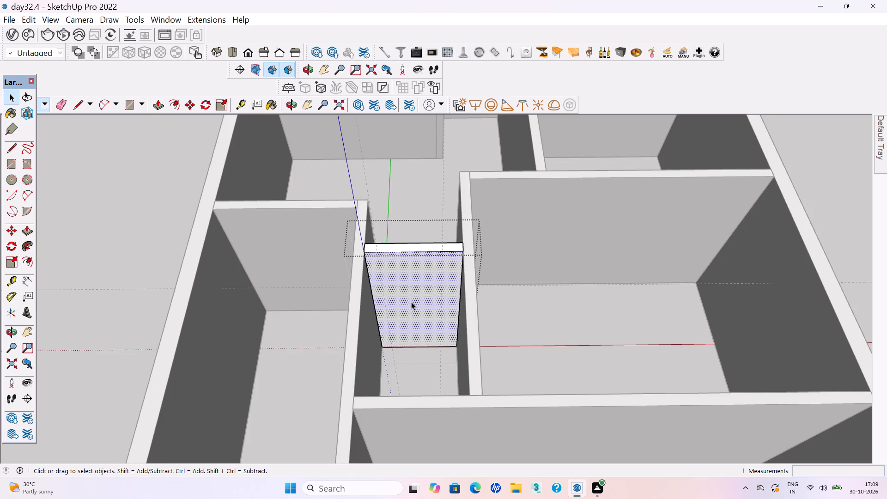
key(r)
scroll(418, 304, up, 4)
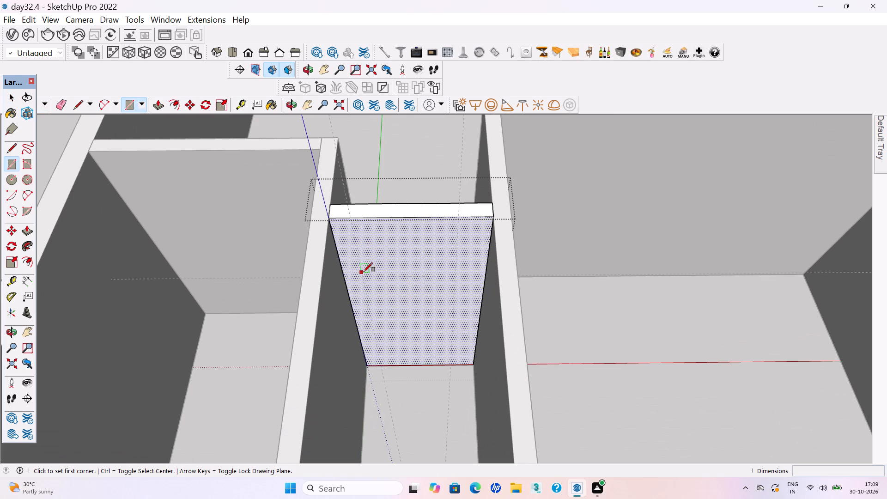
click(364, 275)
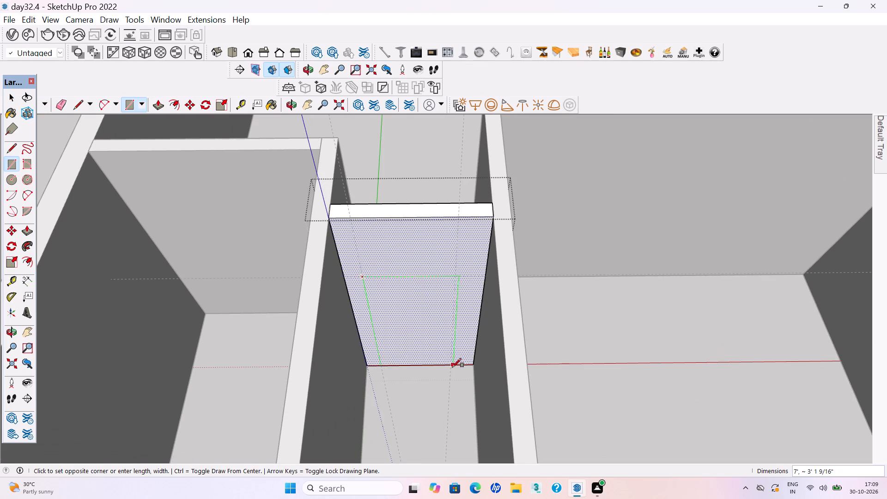
click(450, 365)
key(p)
key(Return)
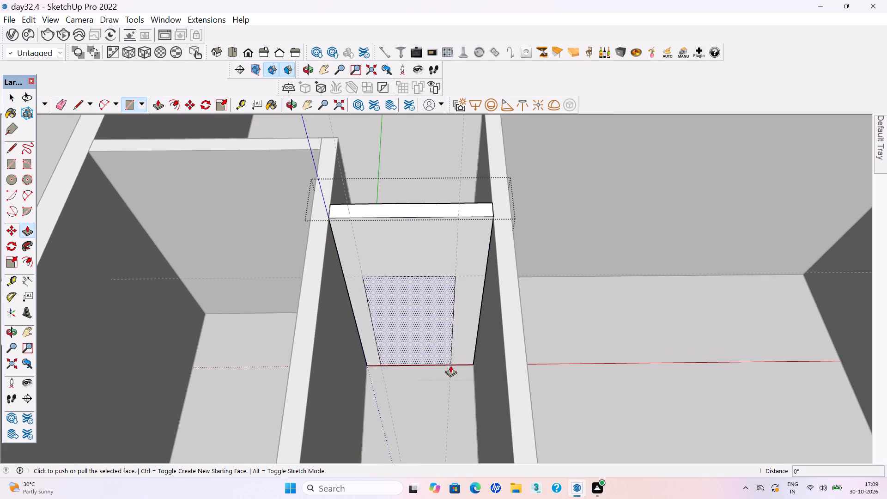
click(420, 354)
click(413, 336)
scroll(409, 345, down, 9)
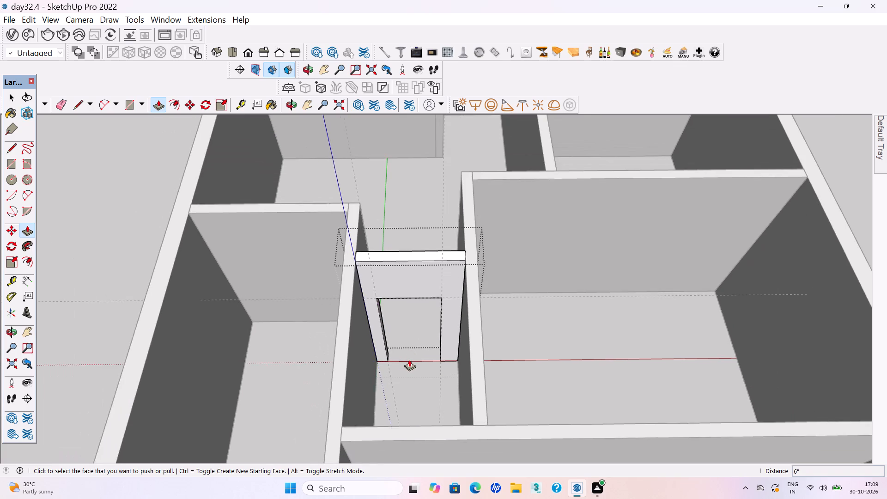
Place guides on the back wall of the large room beside the passage: about 4 1/4" from its inner corner, about 2' 11" further, and 7' above the floor.
scroll(409, 359, down, 5)
key(space)
click(405, 381)
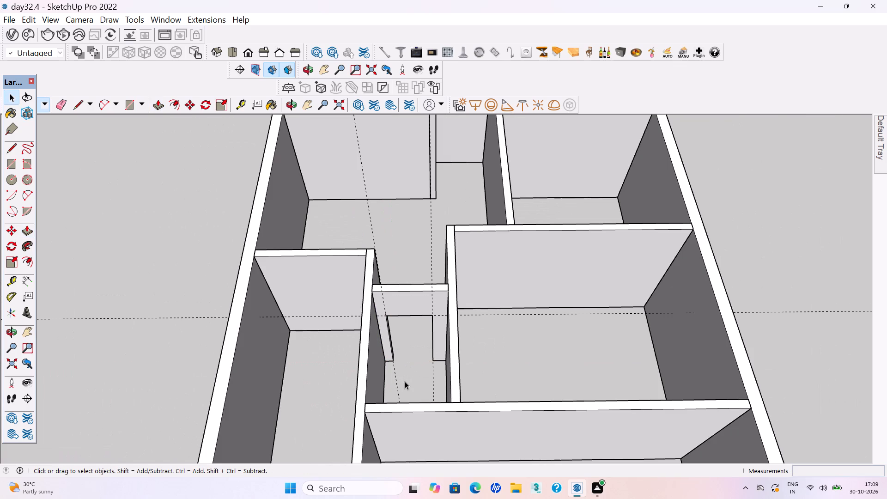
scroll(232, 299, down, 4)
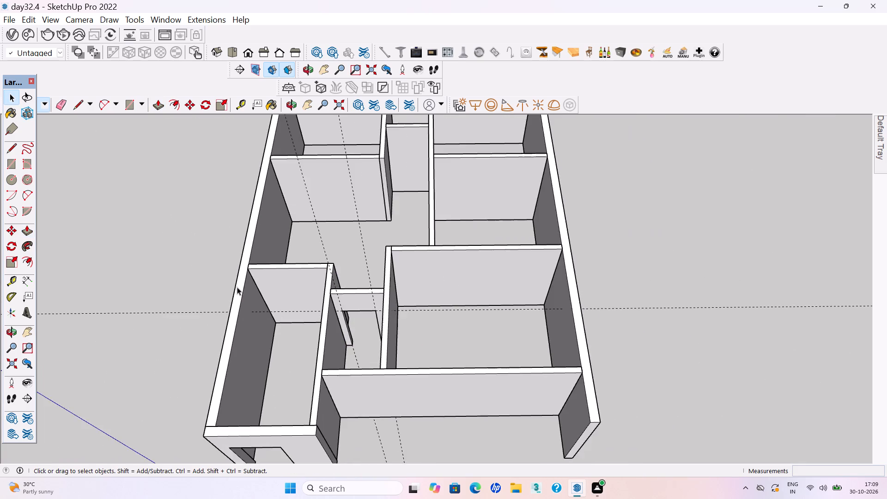
scroll(237, 287, down, 4)
scroll(340, 258, up, 11)
middle_drag(386, 323, 383, 301)
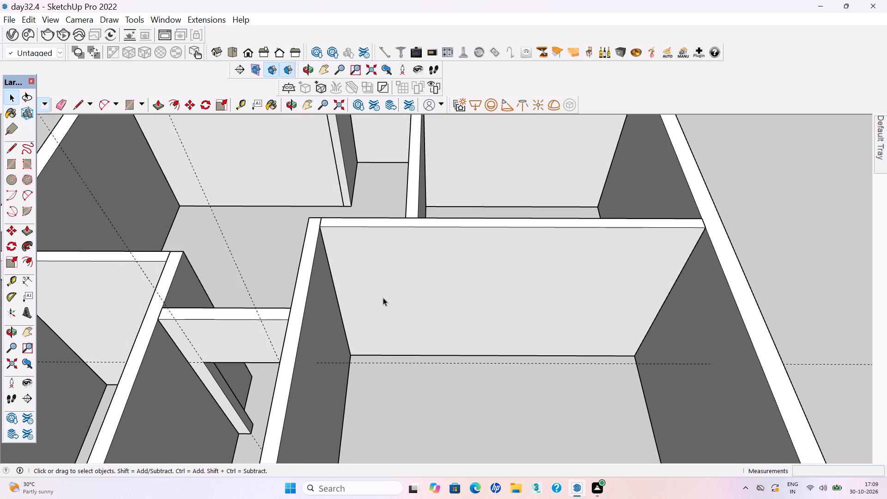
key(t)
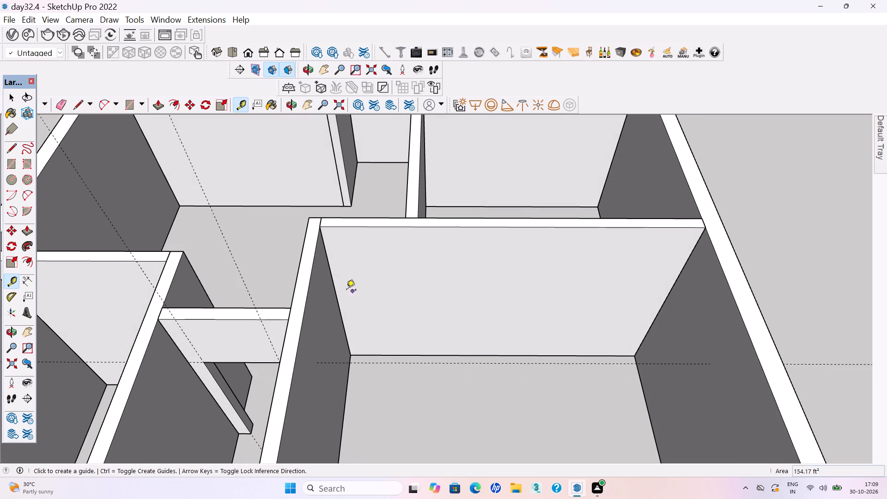
click(336, 286)
click(342, 285)
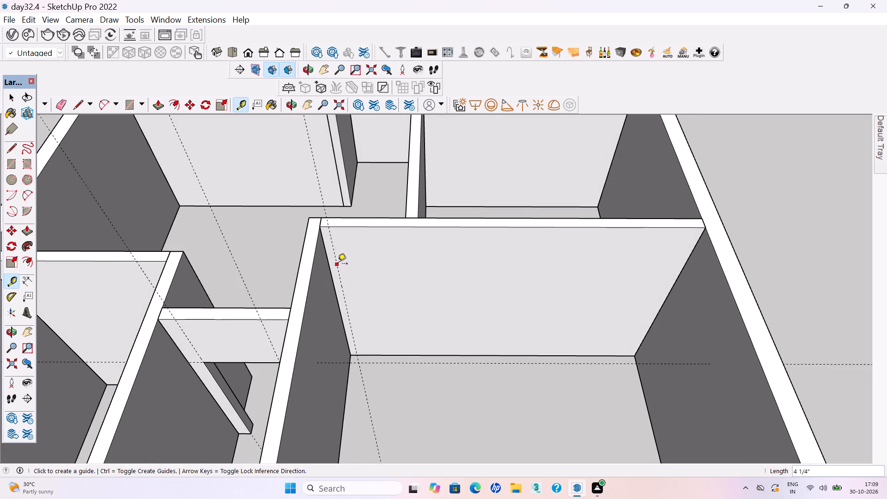
click(338, 264)
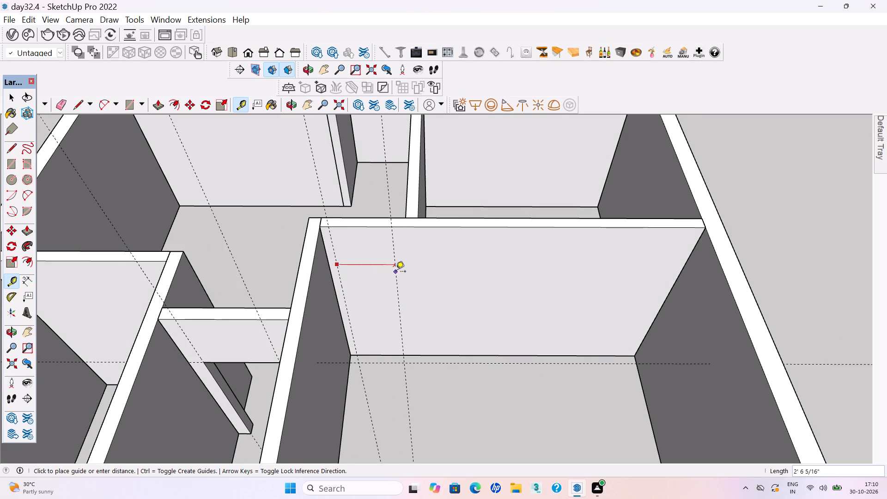
click(405, 275)
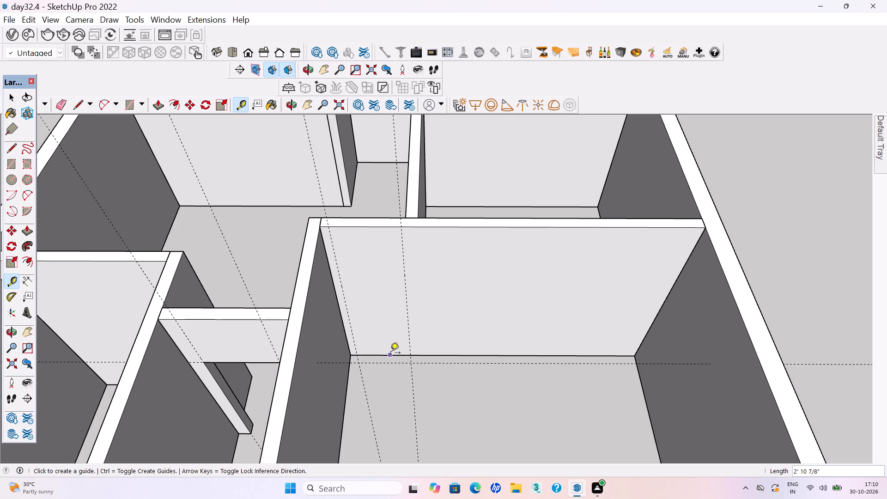
click(390, 353)
text(7')
key(Return)
key(space)
key(space)
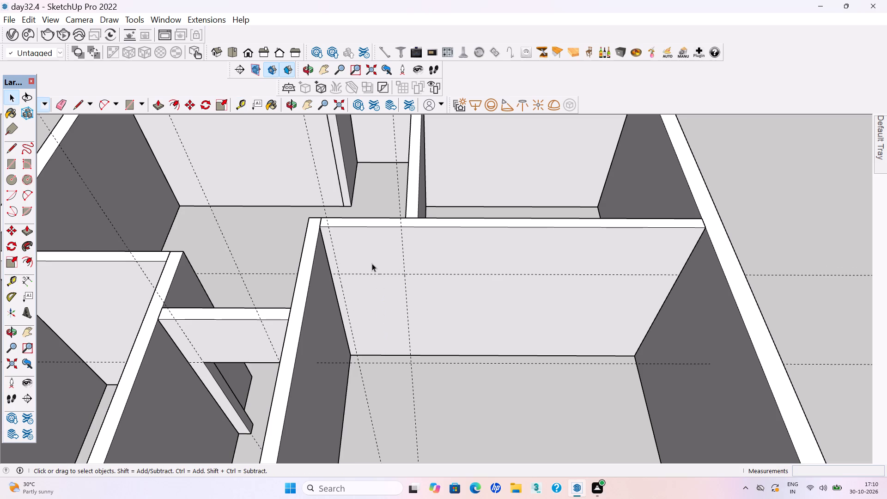
Inside the large room's back wall group, draw a 7' by about 2' 11" door rectangle between the guides and push it 6" through the wall.
double_click(387, 319)
click(378, 320)
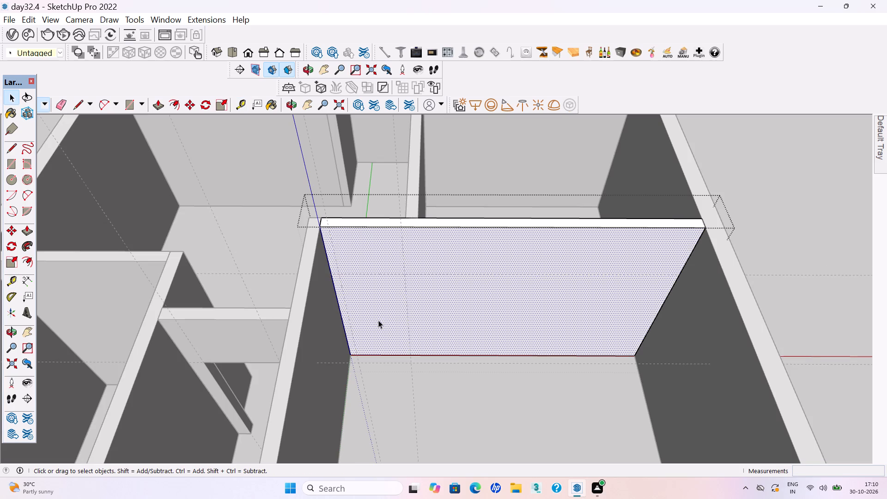
key(r)
scroll(376, 320, up, 6)
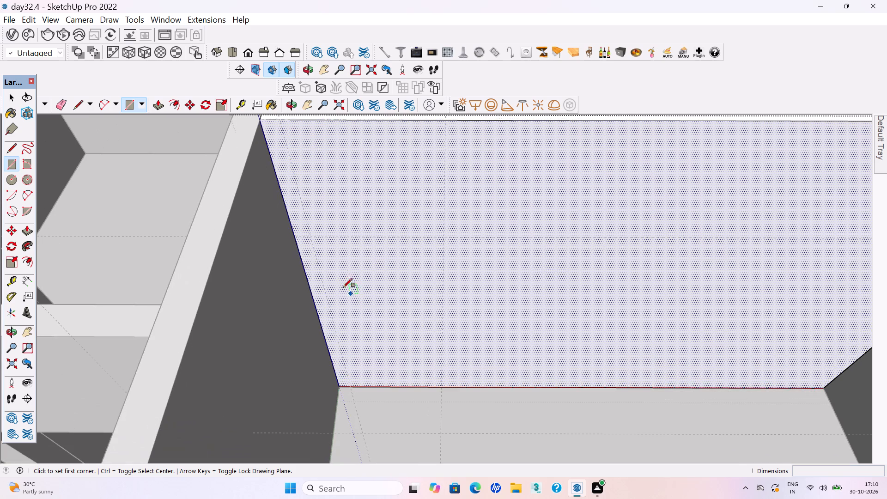
click(309, 237)
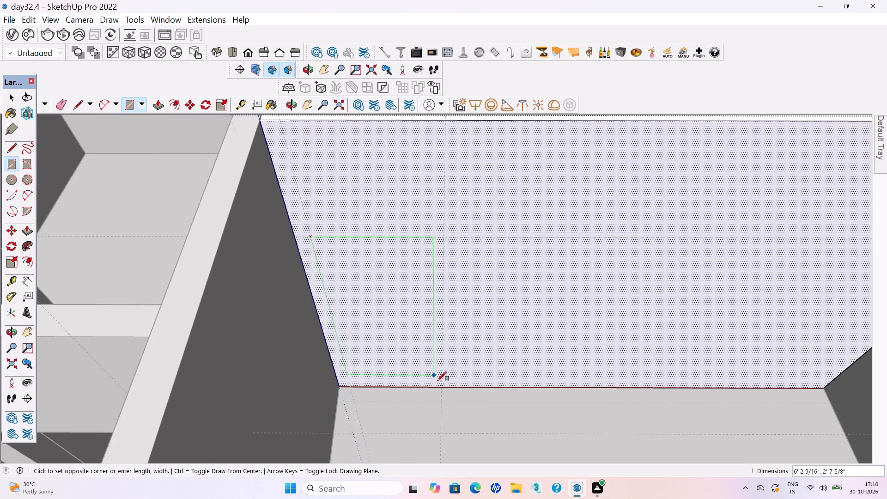
click(441, 387)
key(p)
key(Return)
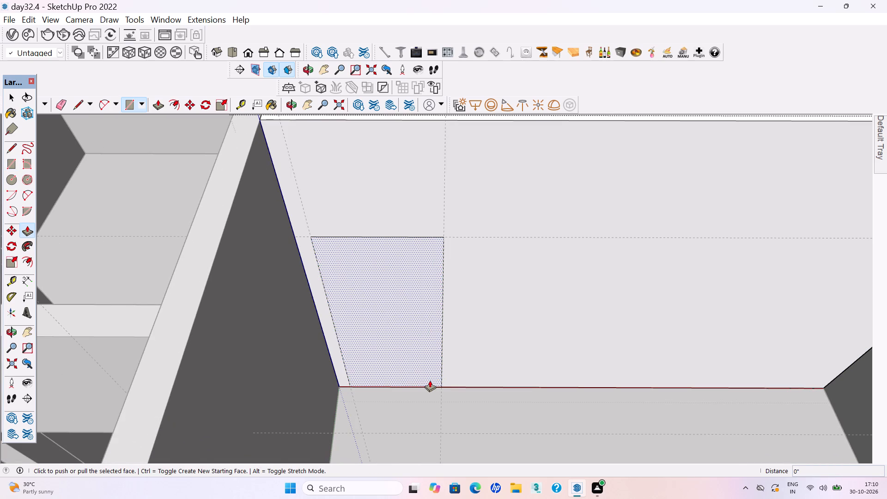
click(408, 368)
click(392, 344)
scroll(383, 344, down, 15)
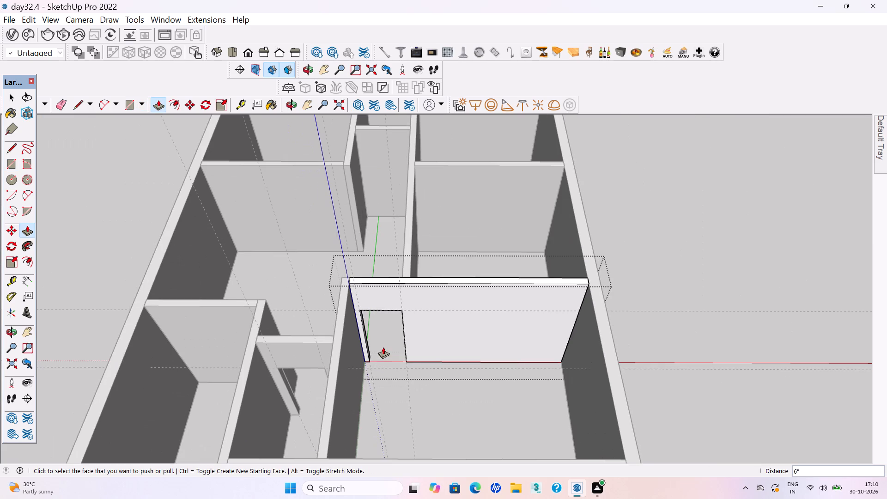
key(space)
click(665, 261)
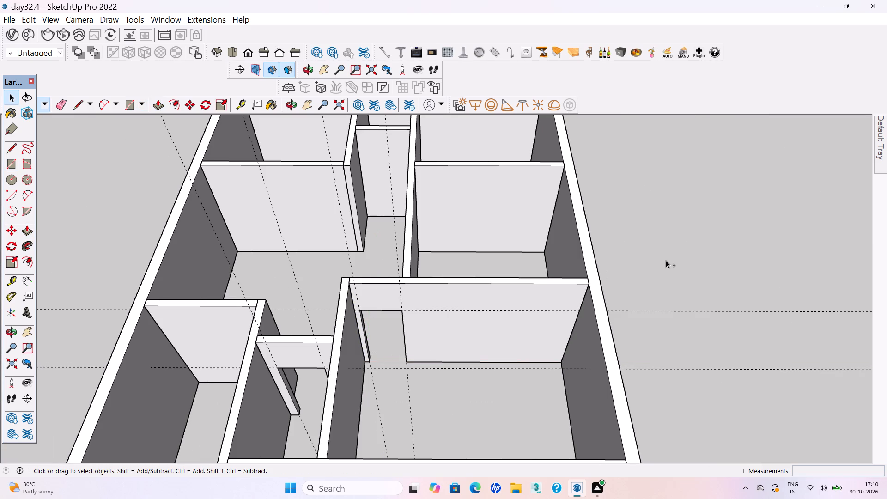
Delete all remaining guides, four running along the house and two across it, and save the model.
key(ctrl+s)
key(ctrl+s)
scroll(580, 361, down, 10)
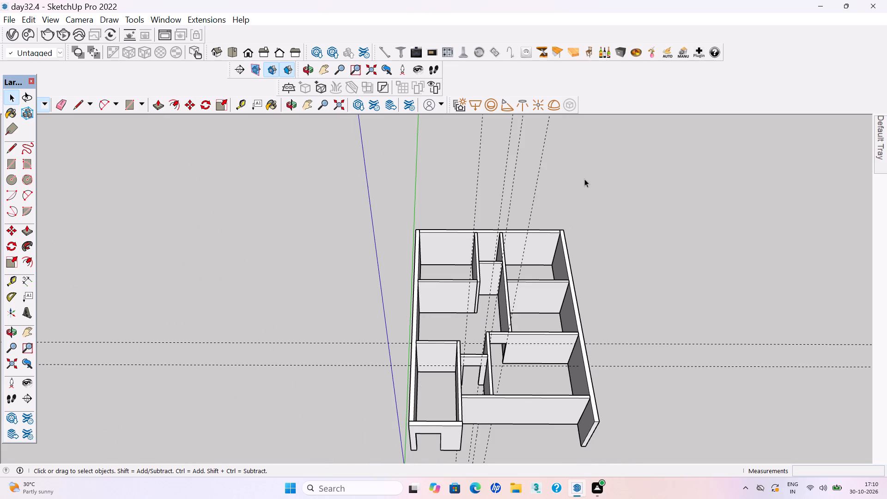
drag(568, 186, 430, 152)
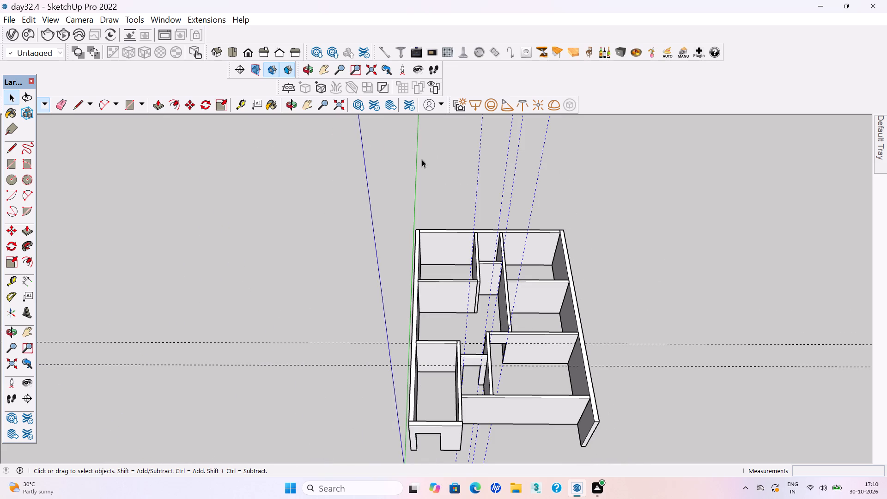
key(Delete)
drag(728, 381, 711, 315)
key(Delete)
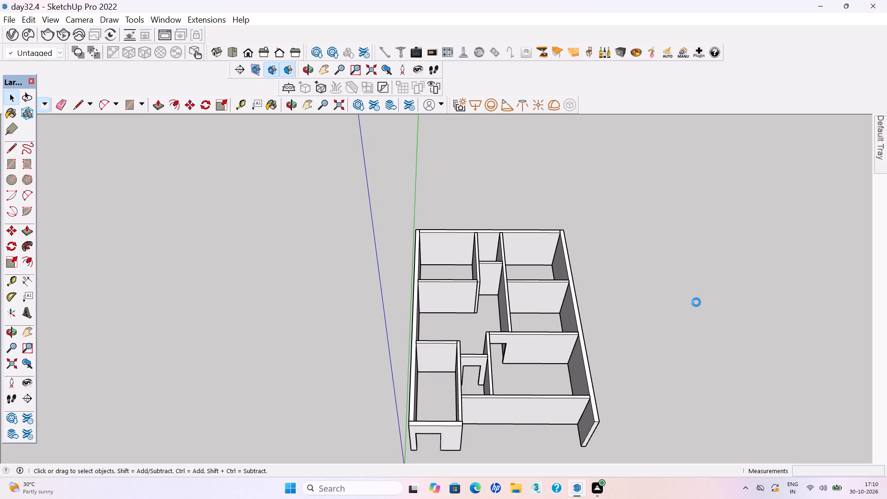
key(ctrl+s)
key(ctrl+s)
Place guides on the long lengthwise hall partition: one near its free end, one about 2' 10" further, and one 7' above the floor.
scroll(382, 322, down, 2)
middle_drag(383, 319, 443, 319)
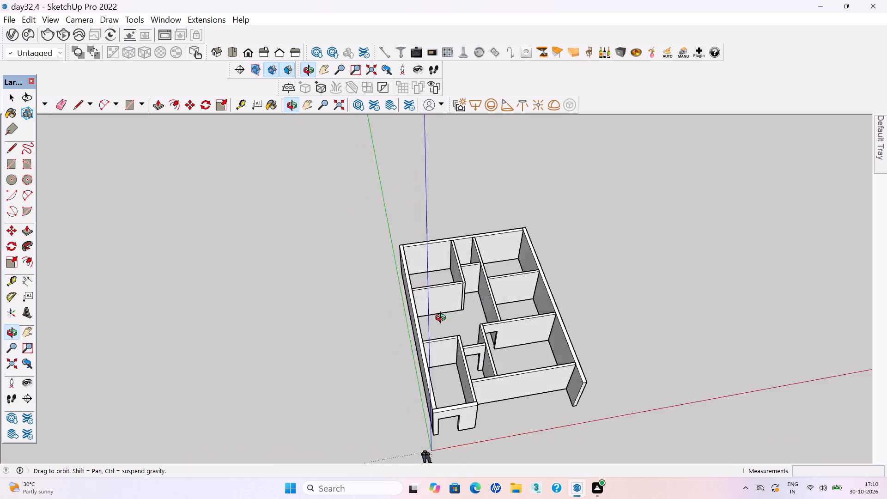
middle_drag(443, 319, 699, 290)
scroll(495, 238, up, 6)
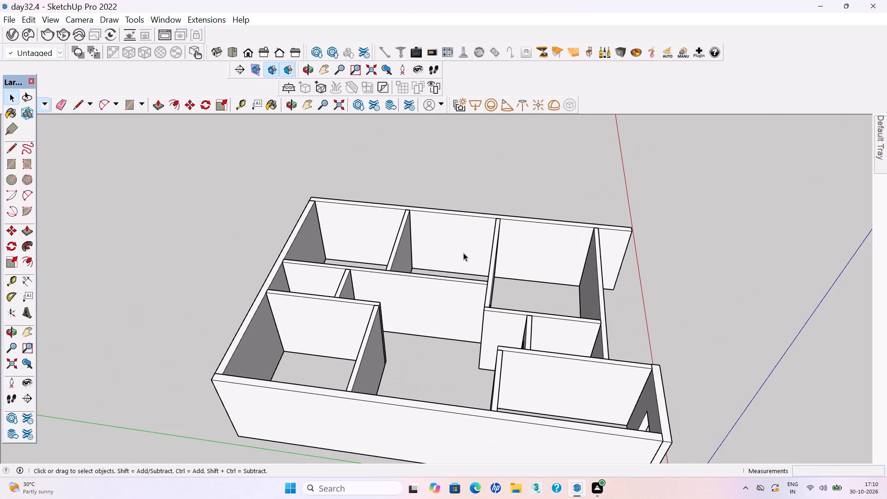
scroll(463, 253, up, 1)
scroll(400, 320, up, 3)
middle_drag(441, 320, 484, 331)
middle_drag(484, 331, 478, 334)
scroll(496, 304, up, 1)
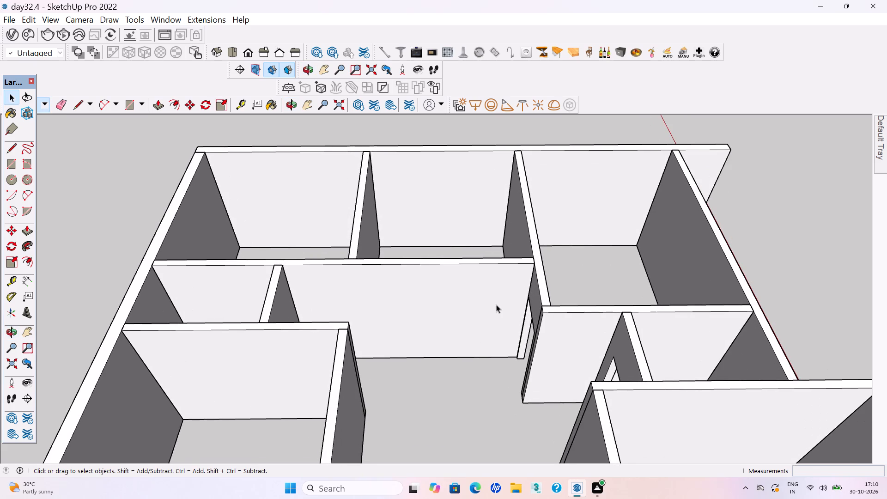
key(t)
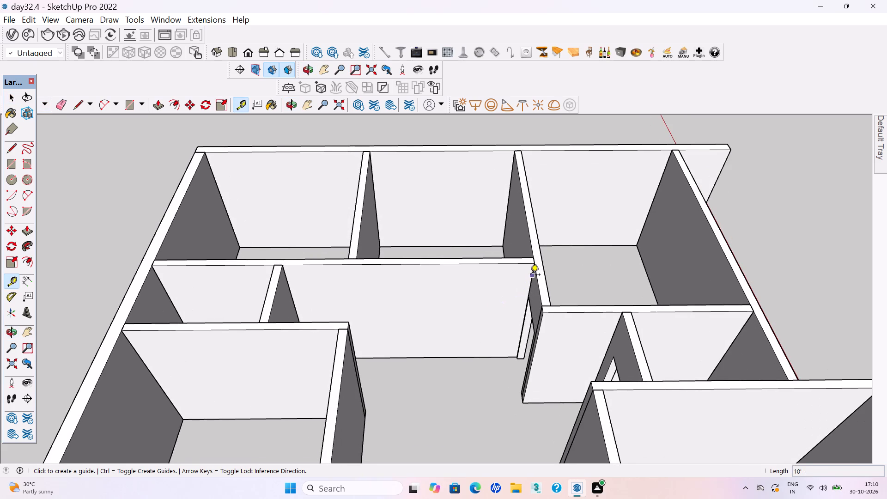
click(530, 275)
click(503, 276)
click(500, 281)
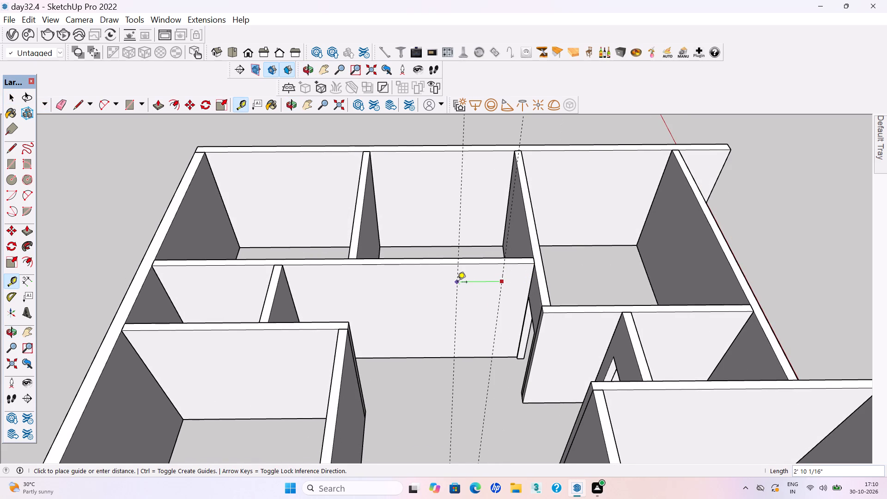
click(457, 283)
click(476, 357)
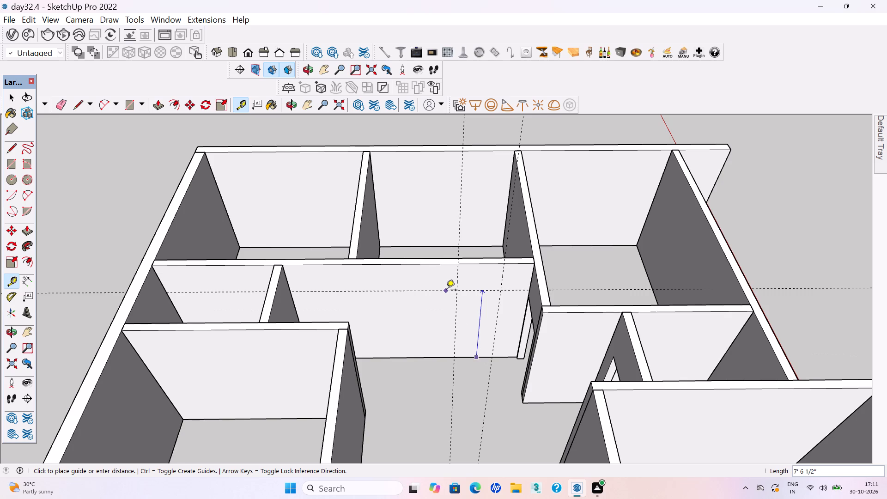
text(7')
key(Return)
key(space)
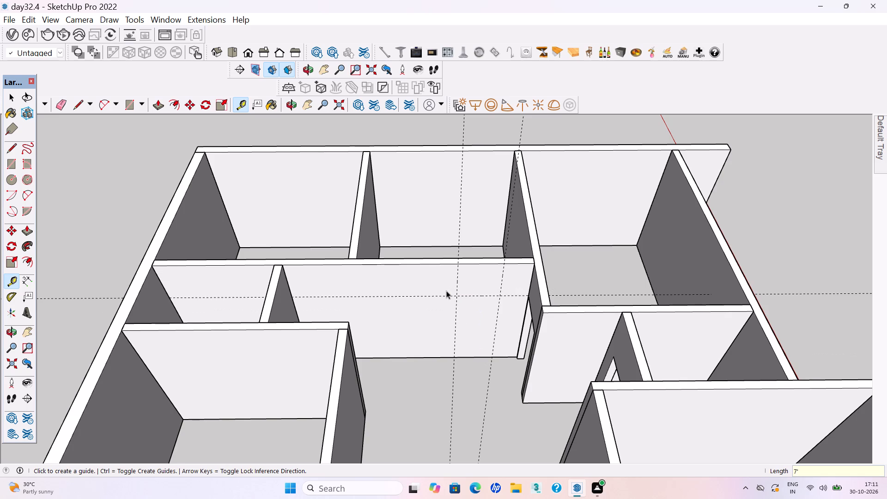
Inside the long hall partition's group, draw a 7' by about 2' 10" door rectangle between the guides and push it 6" through the wall.
double_click(475, 322)
click(468, 334)
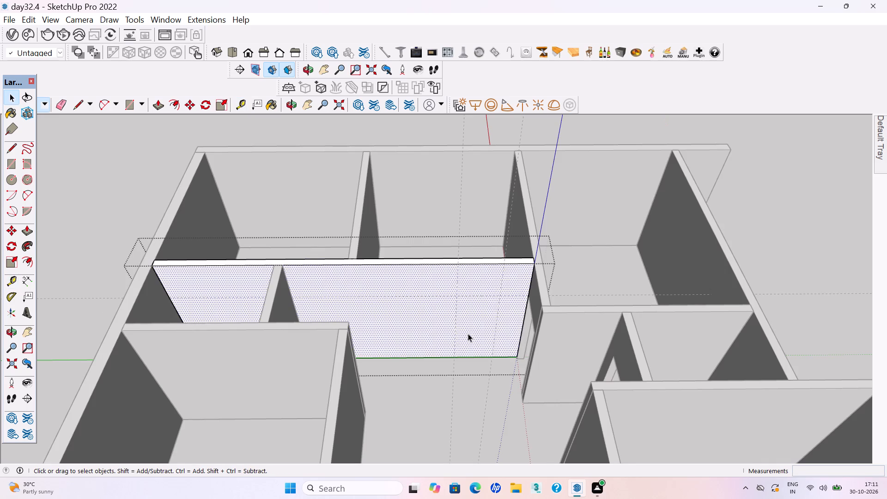
key(r)
scroll(476, 332, up, 5)
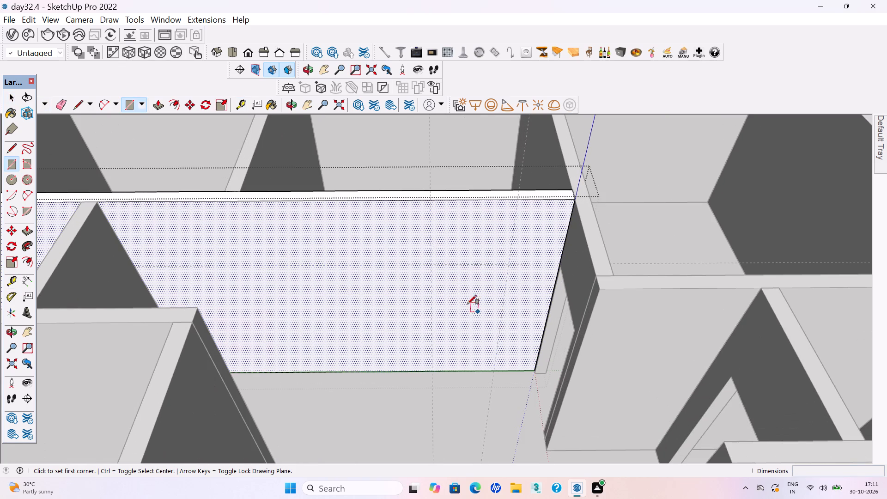
click(431, 265)
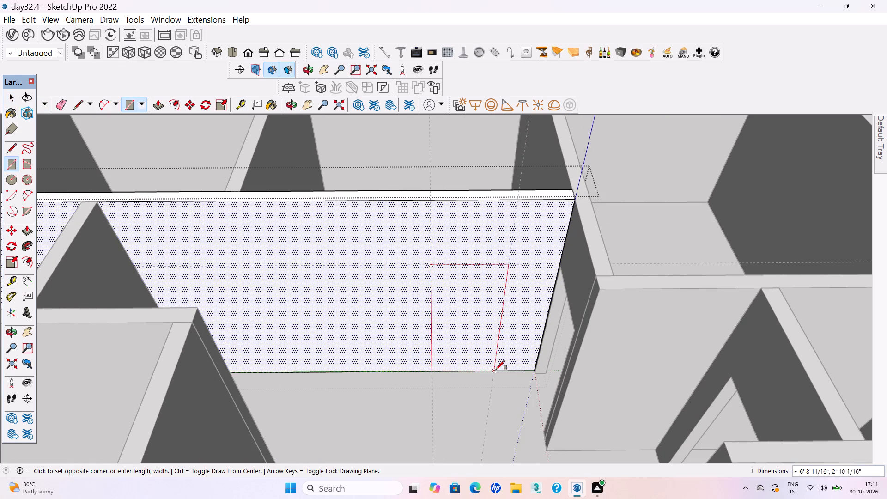
click(495, 371)
key(p)
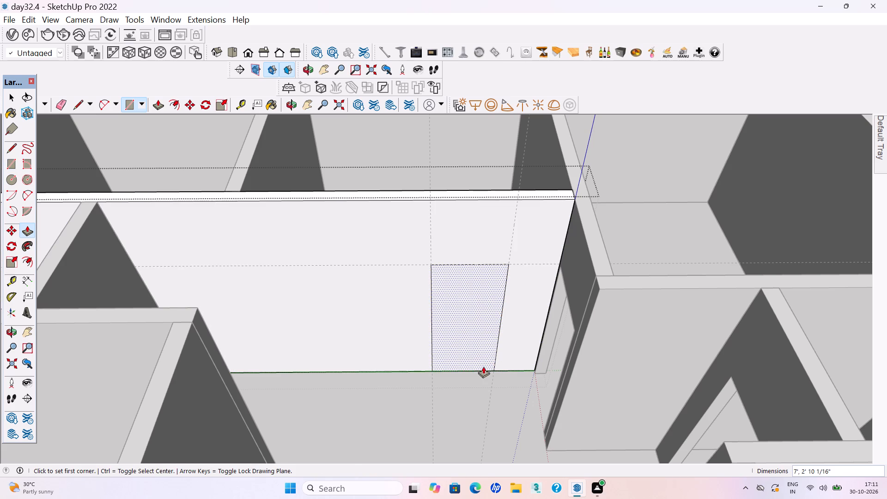
click(467, 361)
click(453, 341)
scroll(450, 340, down, 8)
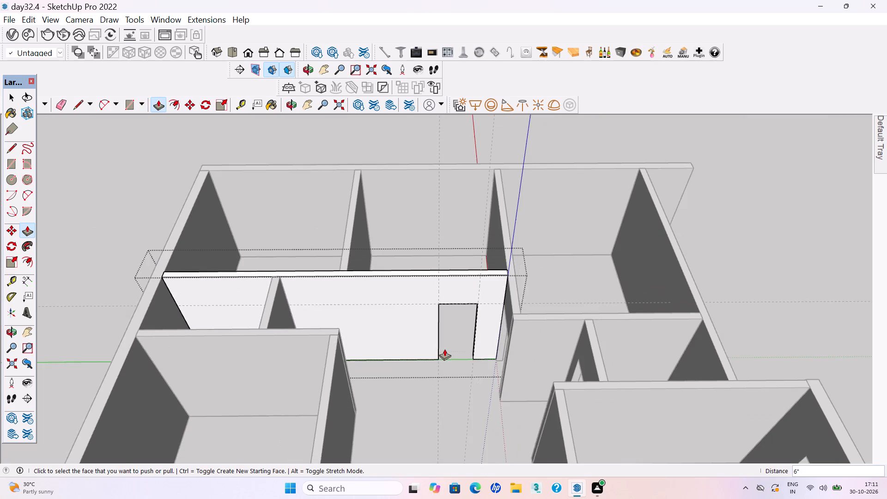
scroll(444, 349, down, 5)
key(space)
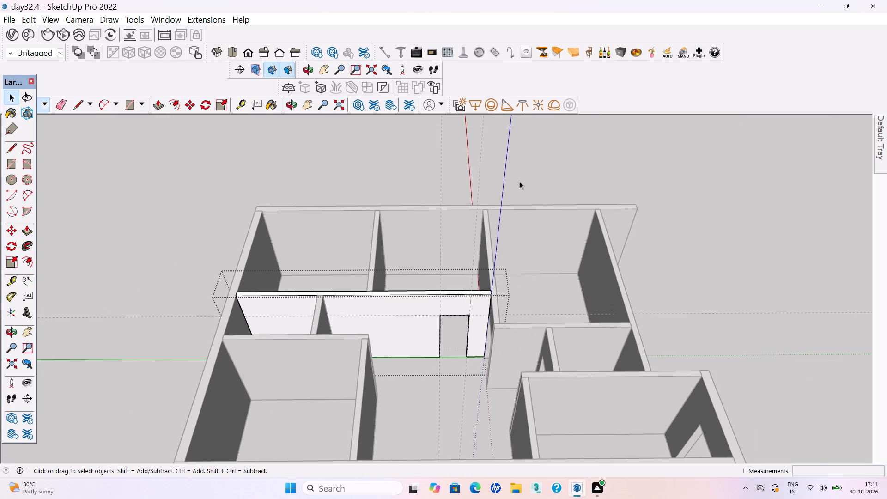
click(519, 181)
Save the model and delete the two crosswise guides framing the new hall partition door, keeping the 7' high guide.
key(ctrl+s)
key(ctrl+s)
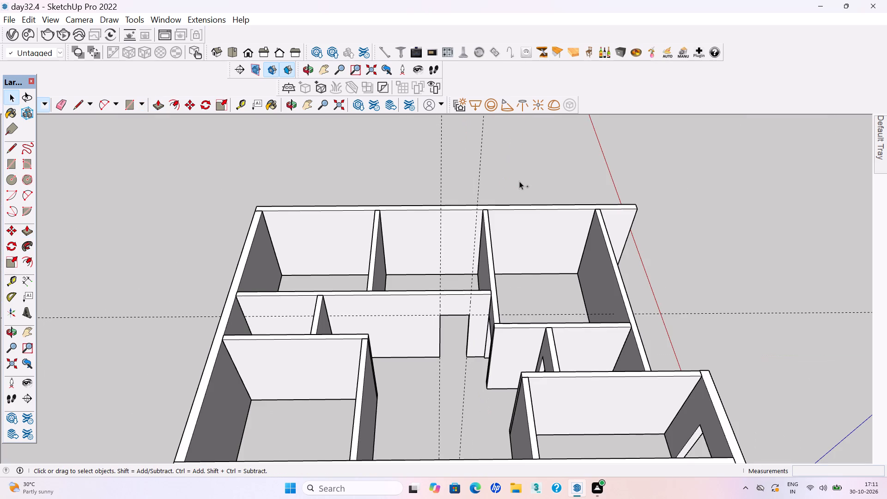
key(ctrl+s)
key(ctrl+s)
drag(508, 156, 413, 114)
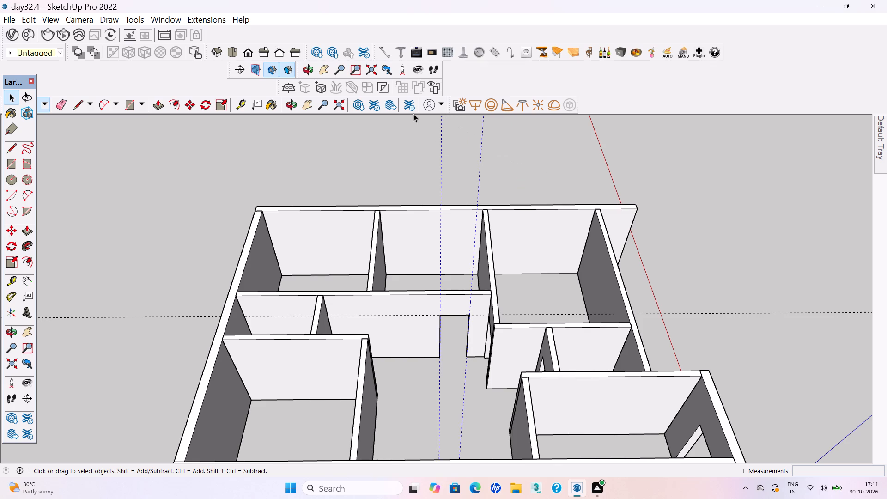
key(Delete)
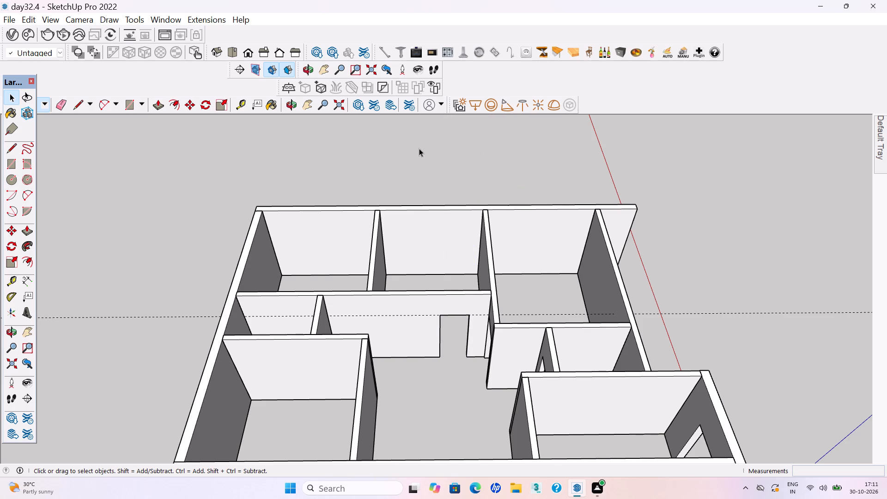
Place two guides on the long hall partition: one about 7' 3" from the existing door's edge, another about 3' 1" further along.
scroll(336, 315, up, 2)
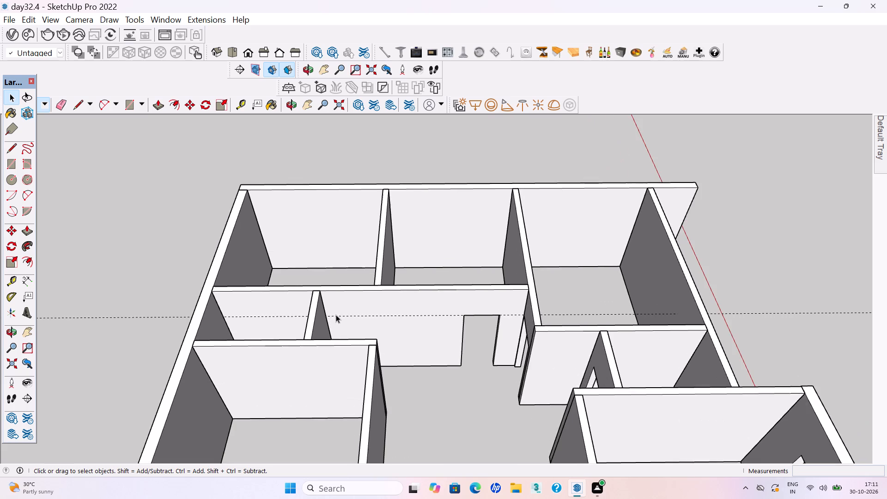
scroll(336, 315, up, 1)
middle_drag(340, 312, 339, 331)
scroll(339, 331, up, 3)
key(t)
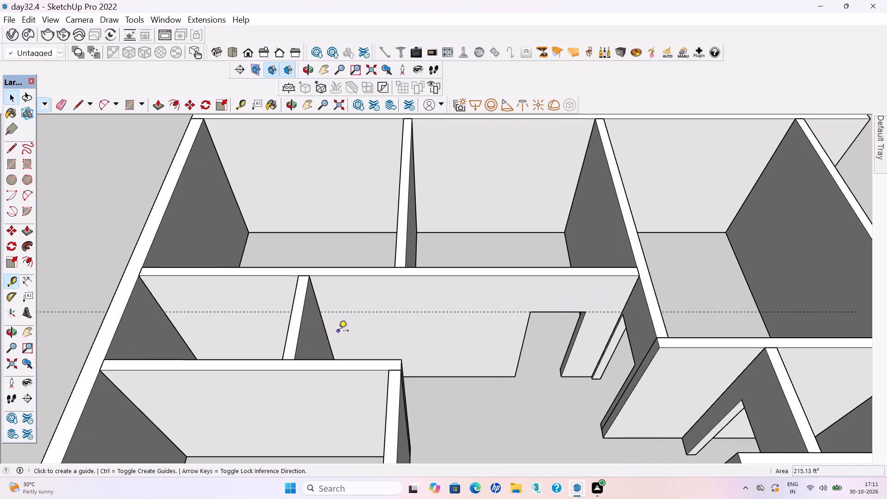
click(522, 347)
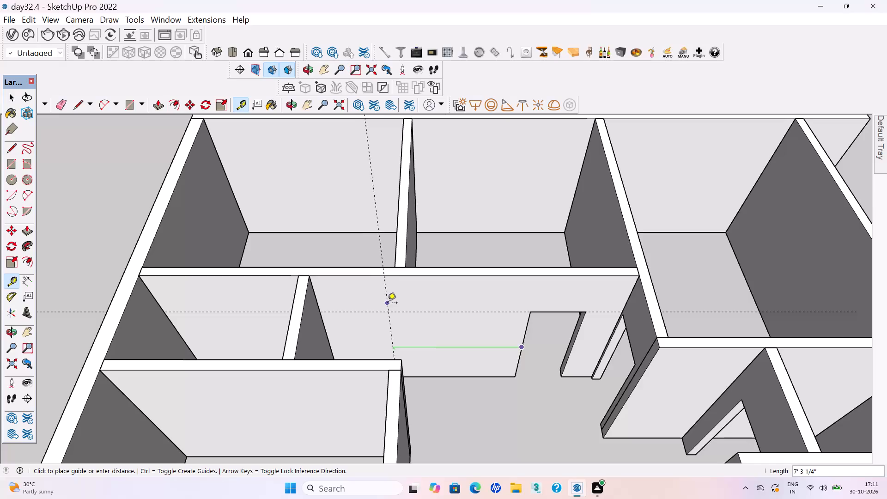
click(388, 304)
click(386, 304)
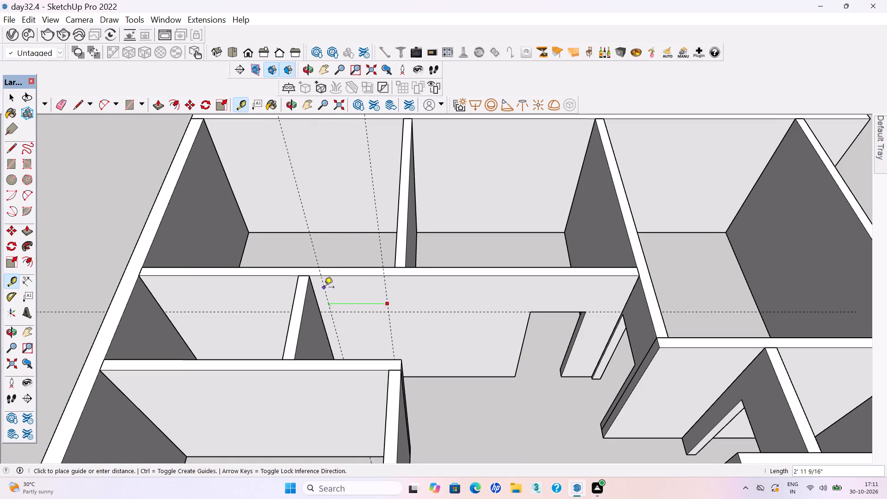
click(322, 287)
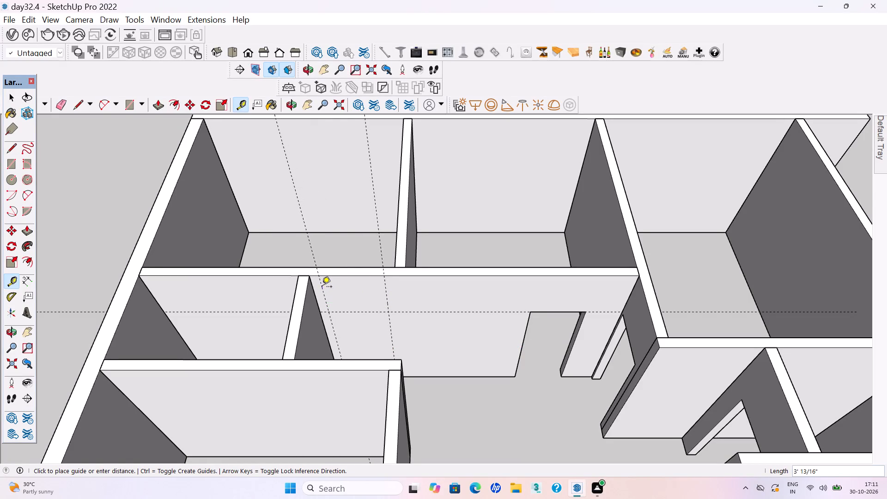
Inside the long hall partition's group, draw a second door rectangle 7' by about 3' 1" between the guides and push it 6" through the wall.
middle_drag(366, 315, 332, 329)
middle_click(332, 329)
key(space)
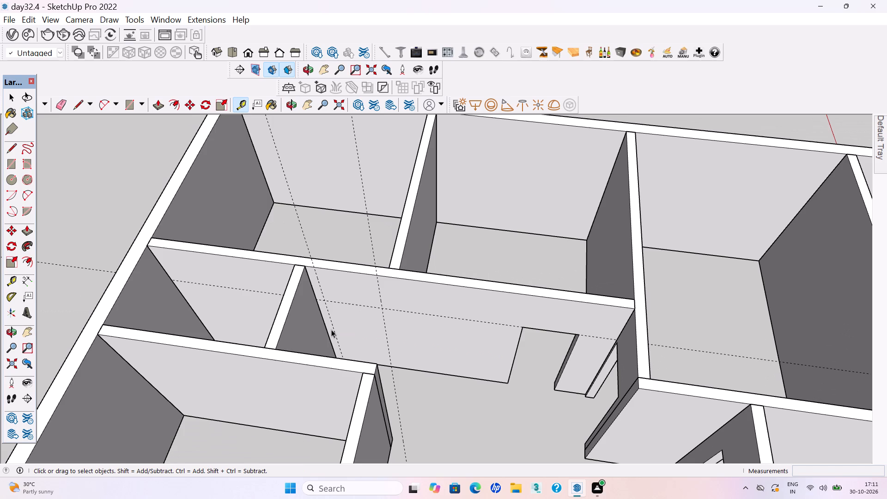
double_click(363, 348)
click(355, 331)
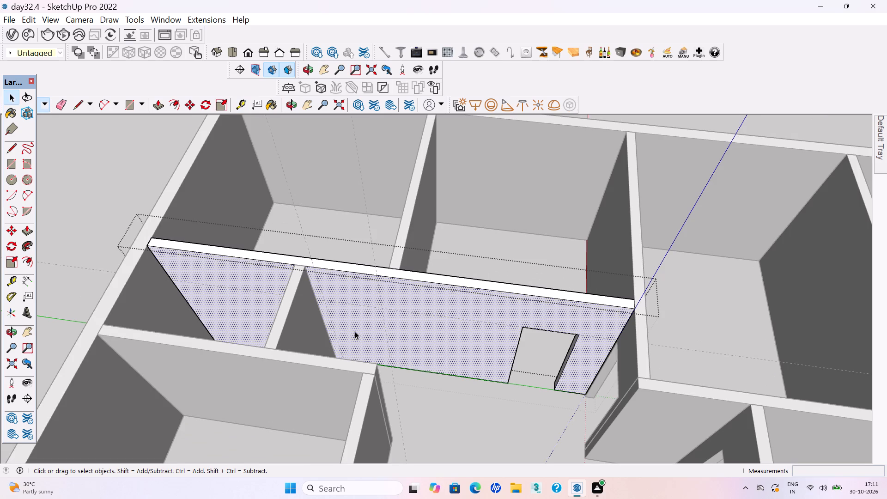
key(r)
scroll(355, 331, up, 6)
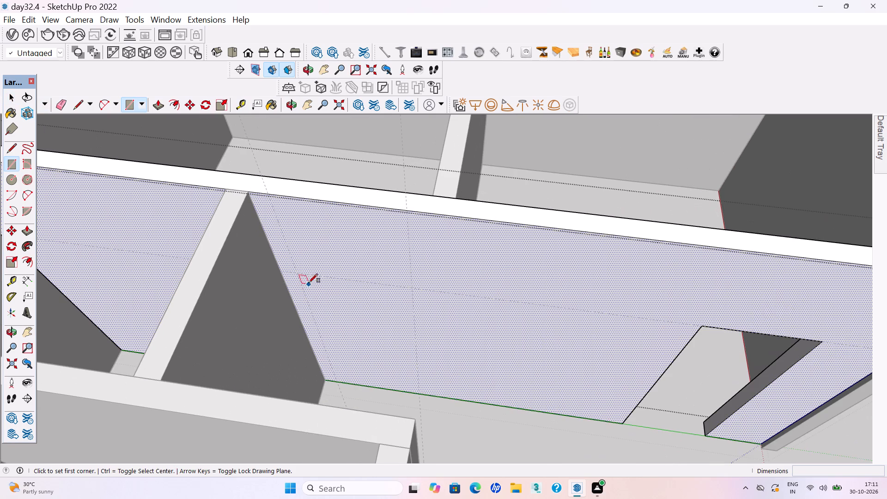
click(299, 271)
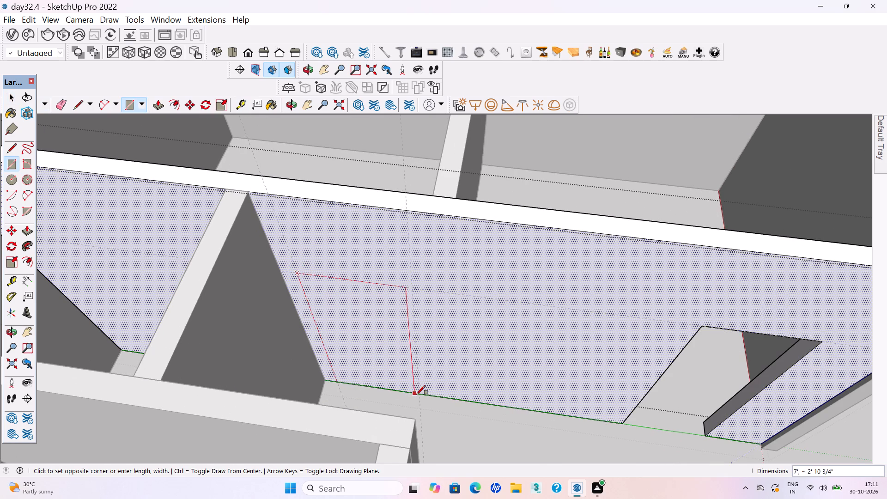
click(418, 394)
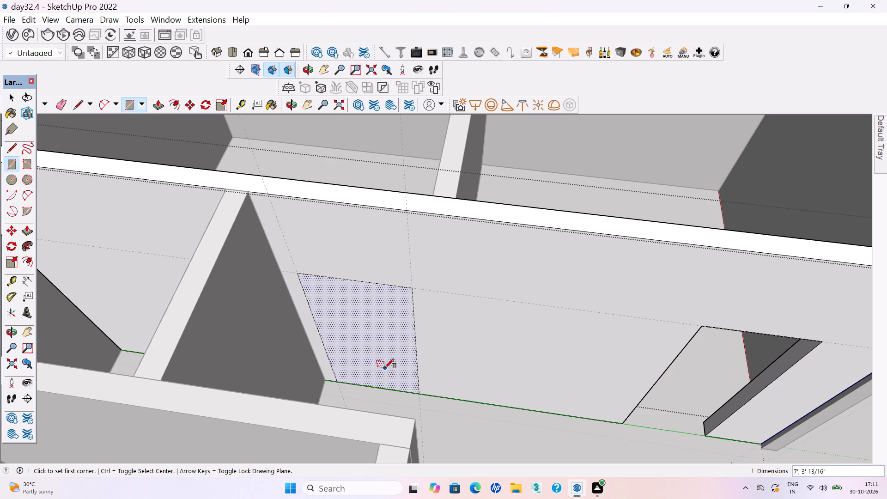
key(p)
click(385, 368)
click(383, 344)
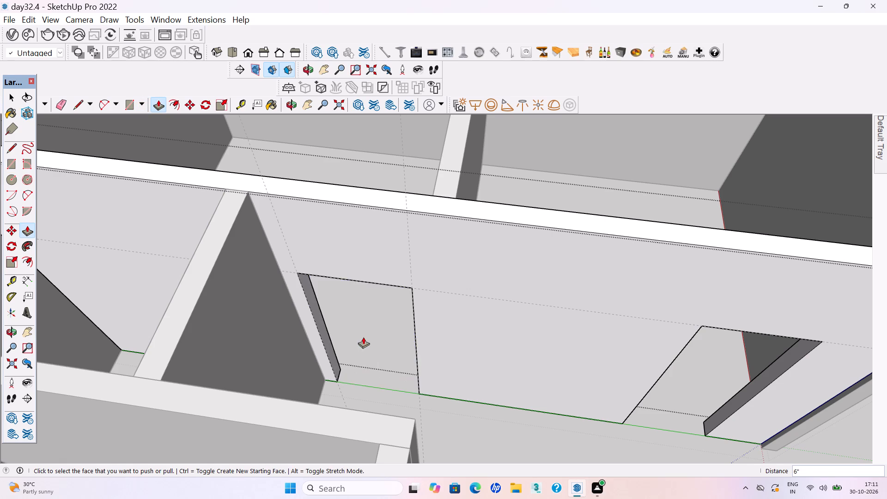
scroll(363, 337, down, 19)
key(space)
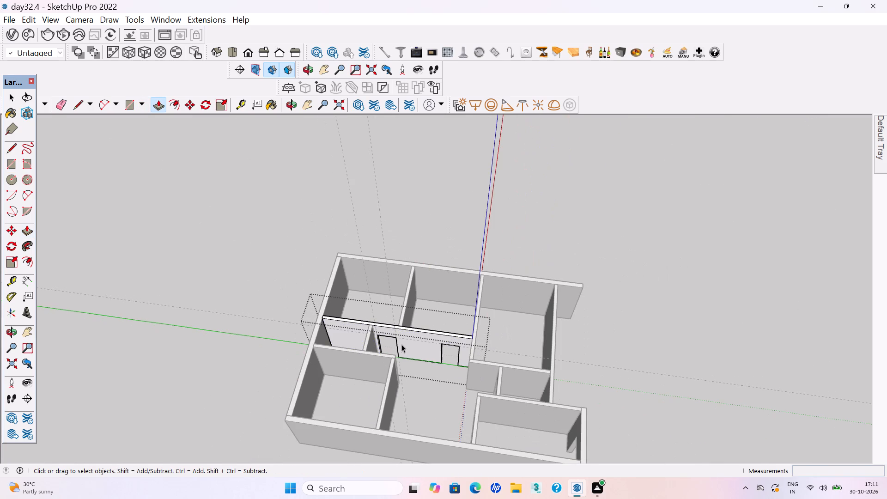
click(410, 214)
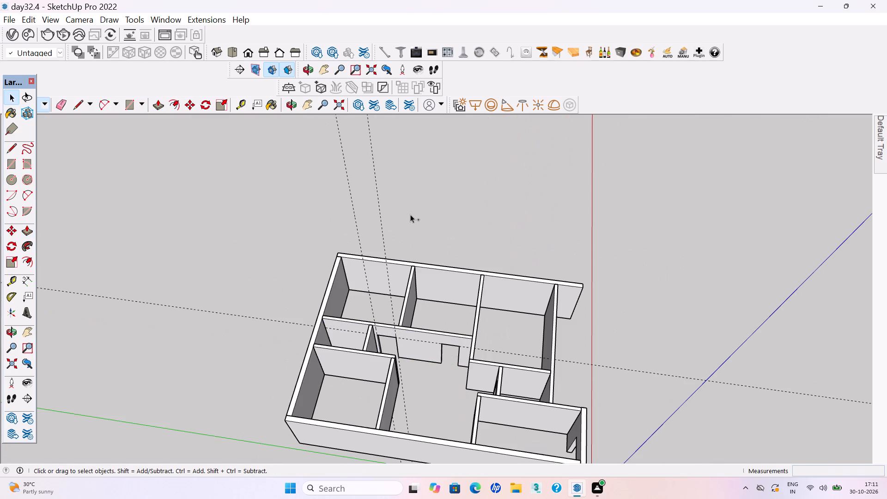
Save the model and delete the remaining guides, two across the house and the 7' high one along it.
key(ctrl+s)
key(ctrl+s)
drag(389, 196, 367, 178)
drag(367, 178, 332, 151)
key(Delete)
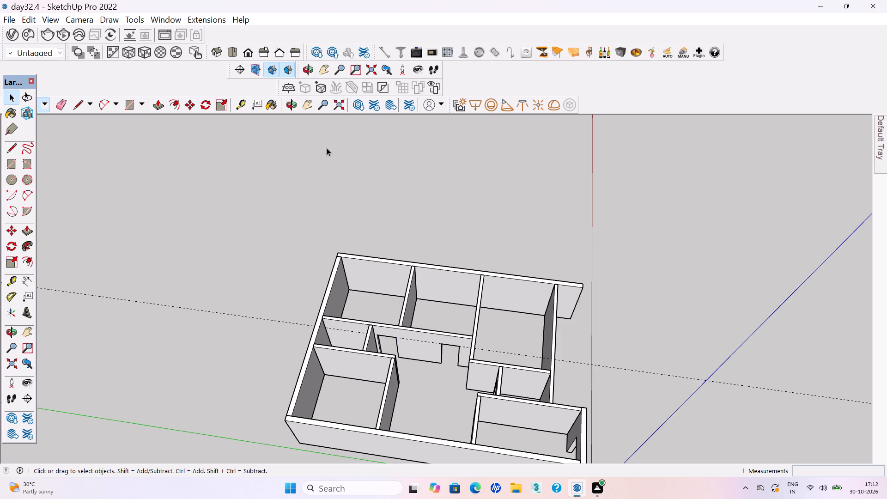
scroll(420, 194, down, 3)
drag(662, 379, 634, 316)
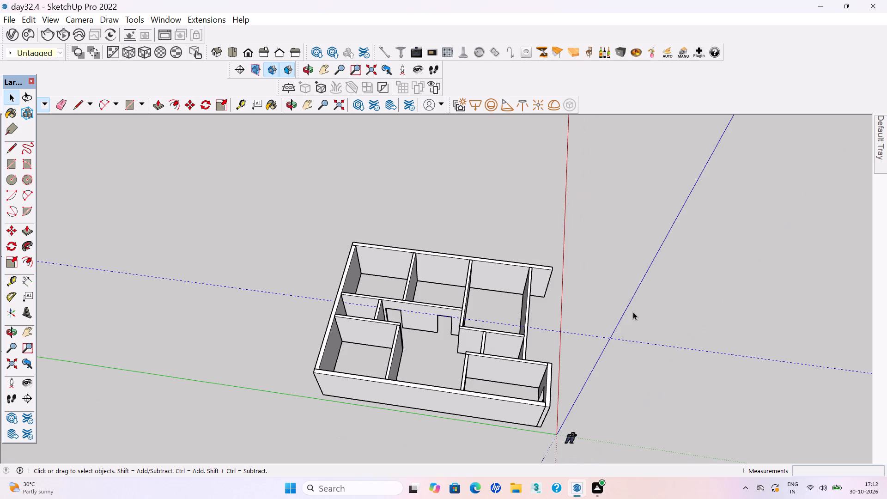
key(Delete)
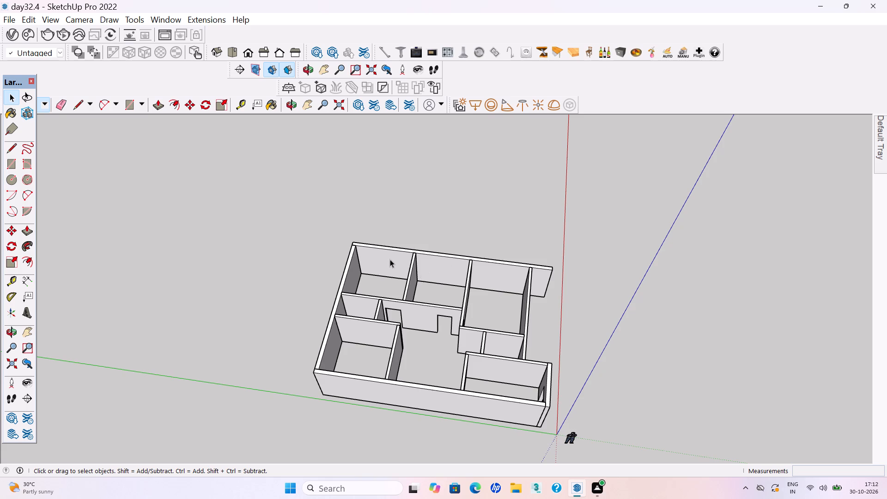
Place guides on the short partition closing the hall passage: one about 9" from its edge, one about 3' 5" further, and one 7' above the floor.
scroll(386, 256, down, 3)
middle_drag(406, 290, 257, 289)
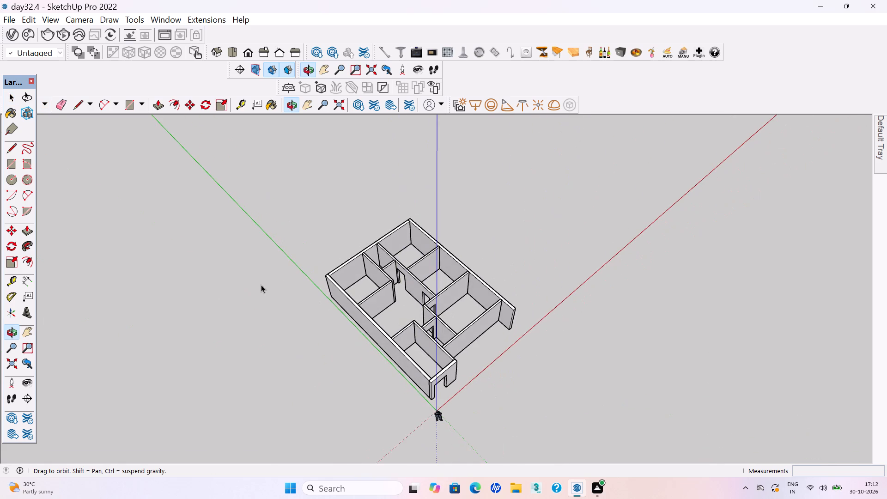
scroll(503, 275, down, 1)
middle_drag(501, 276, 353, 255)
scroll(380, 254, down, 1)
scroll(453, 253, up, 6)
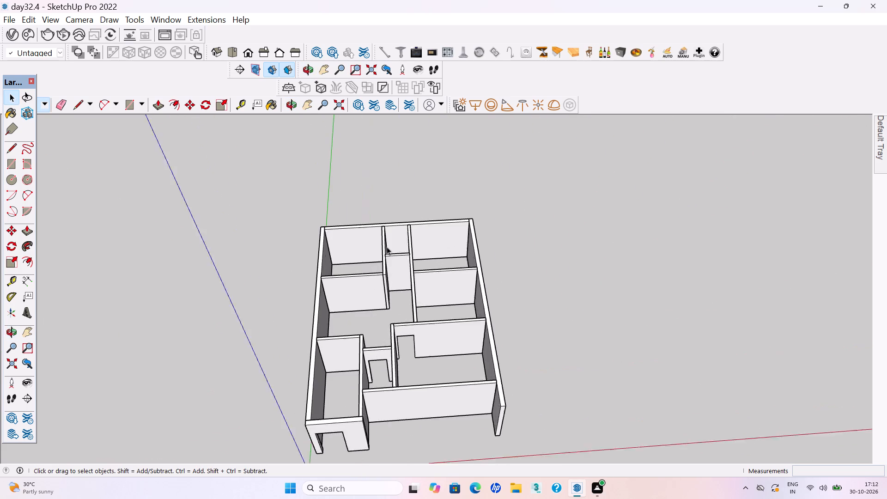
scroll(387, 247, up, 2)
scroll(396, 286, up, 9)
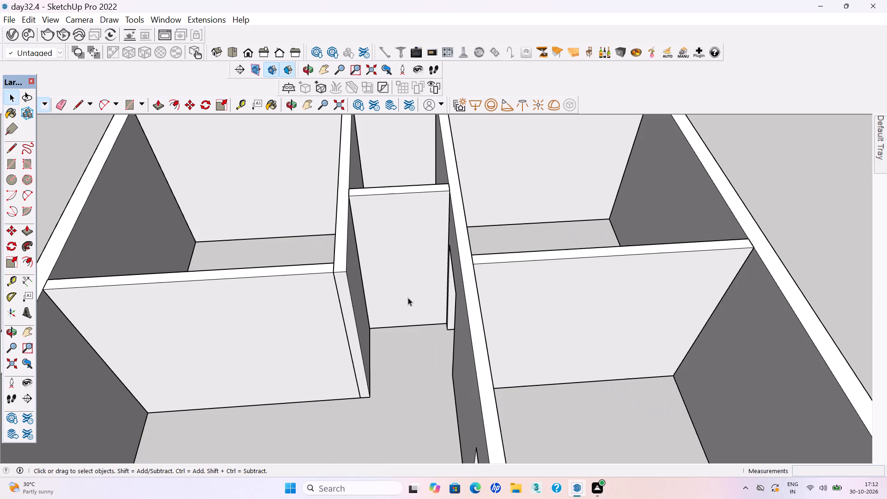
key(t)
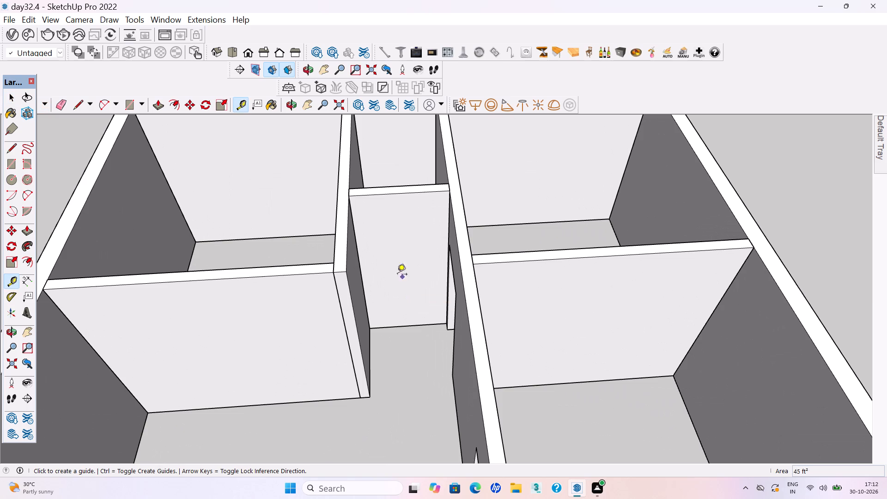
click(359, 259)
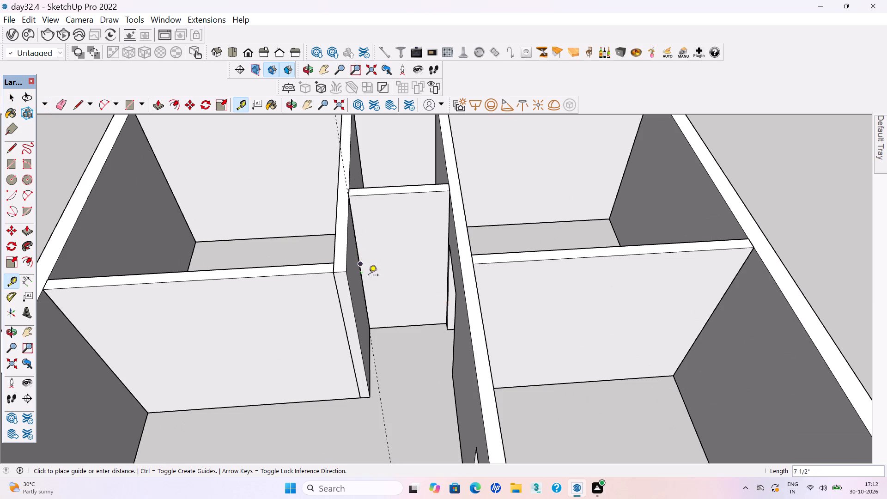
click(367, 237)
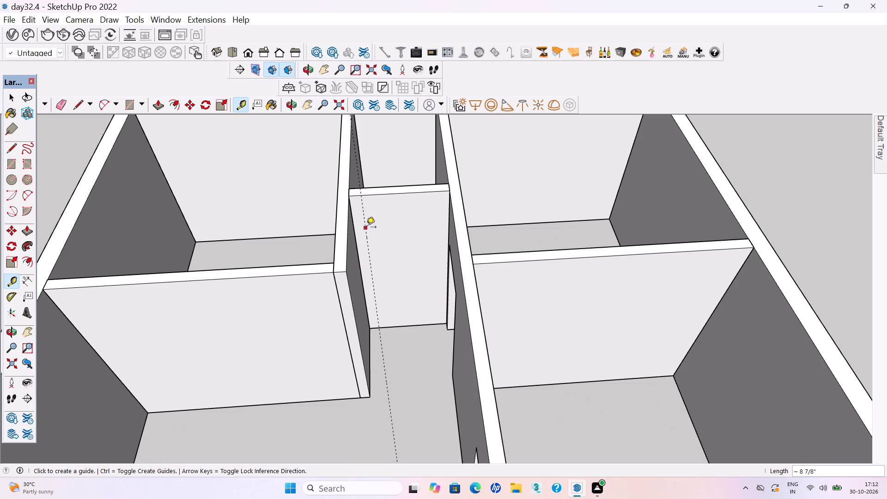
click(366, 228)
click(438, 252)
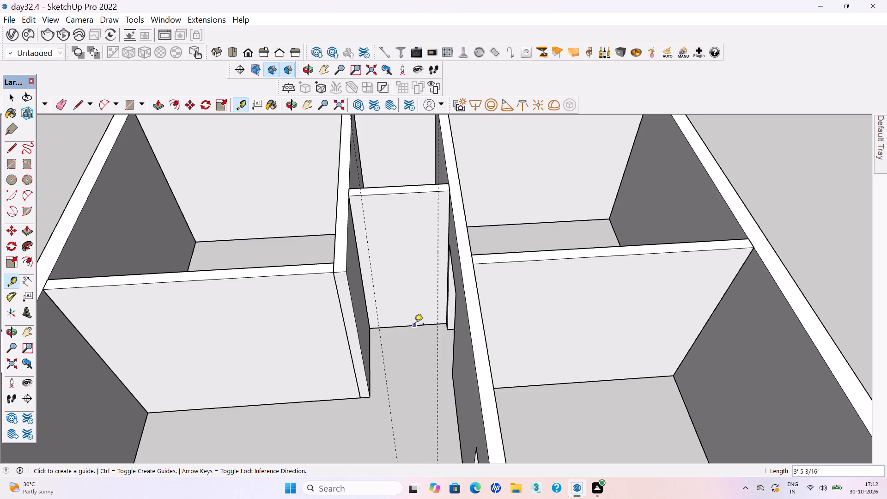
click(414, 325)
text(7')
key(Return)
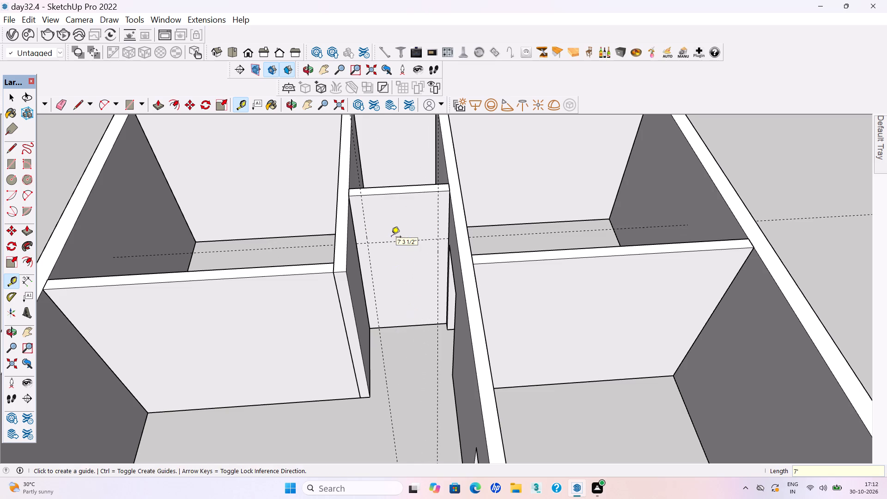
Inside the short passage partition's group, draw a 7' by about 3' 5" door rectangle between the guides and push it 6" through the wall.
key(space)
click(395, 271)
double_click(393, 274)
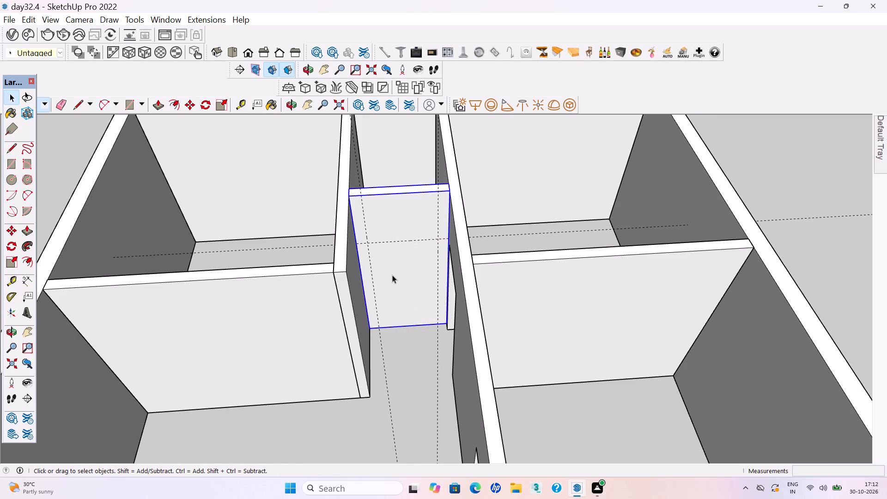
click(392, 281)
key(r)
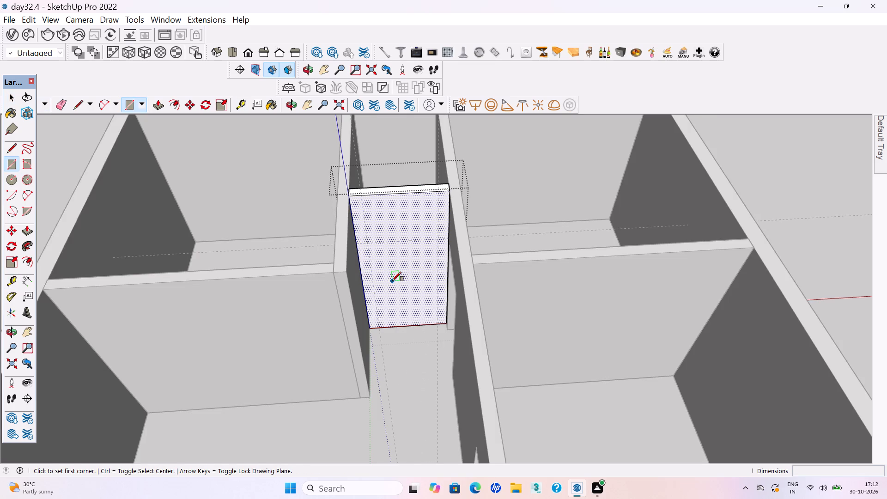
scroll(396, 283, up, 4)
click(351, 219)
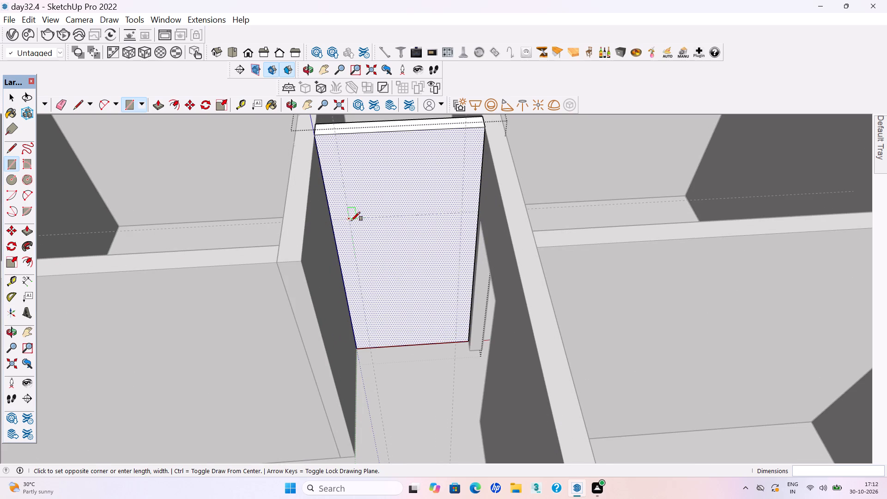
click(456, 343)
key(p)
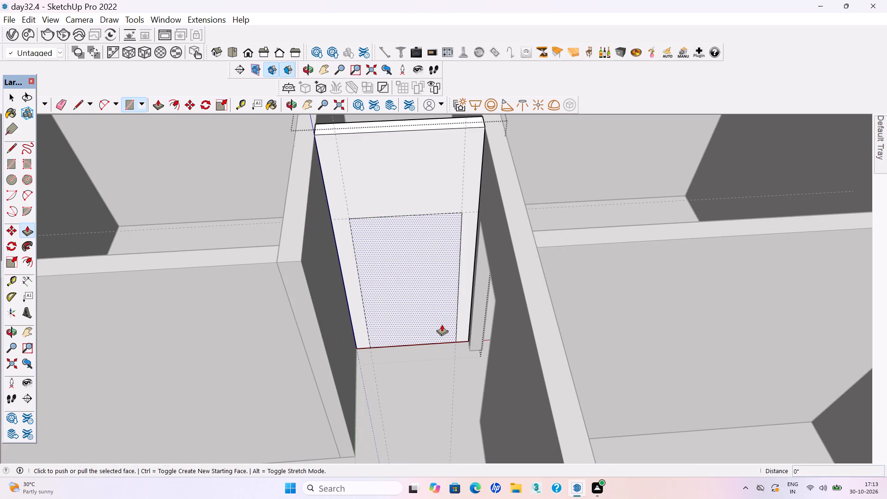
key(Return)
click(415, 319)
click(403, 302)
scroll(400, 356, down, 2)
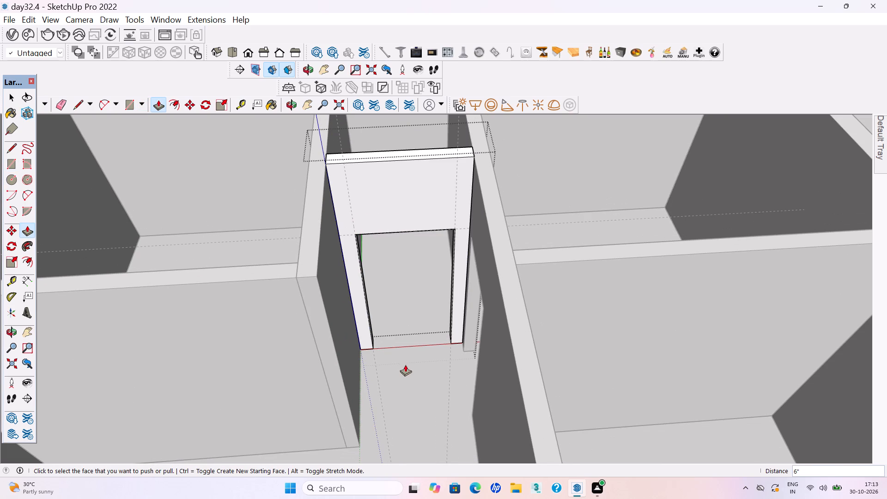
key(space)
click(405, 397)
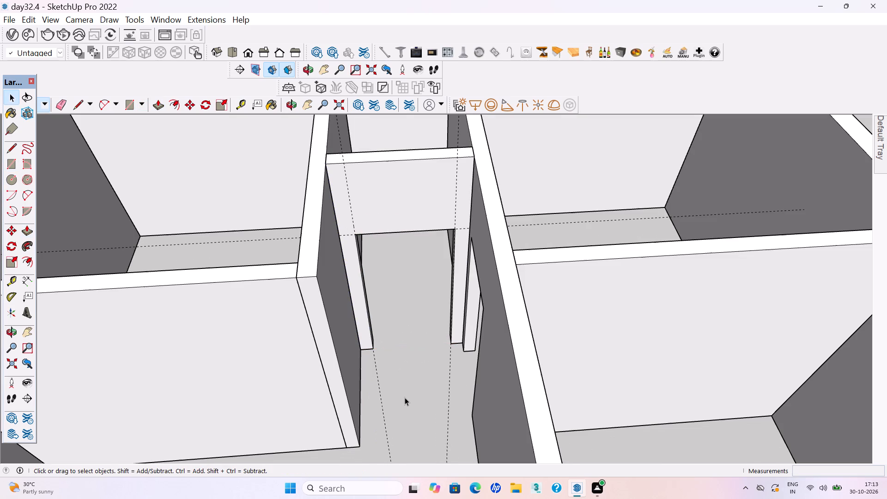
Draw a 7' by about 3' 5" rectangle filling the door opening in the short passage partition.
key(r)
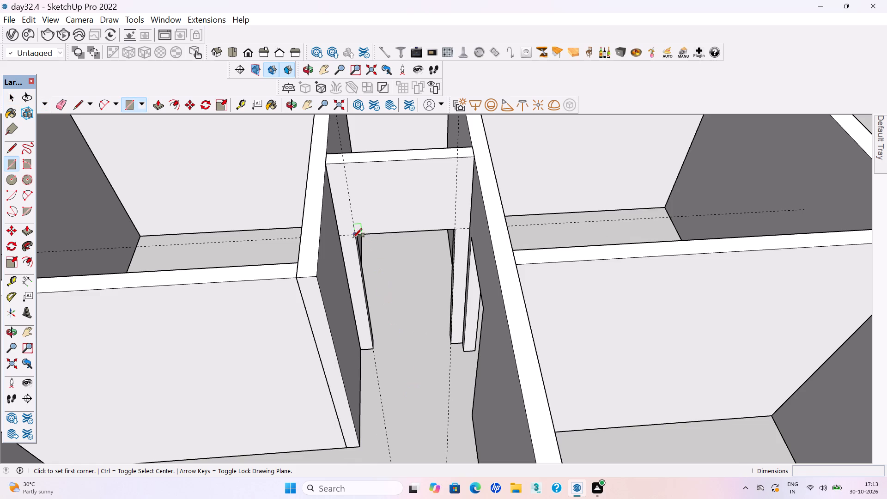
click(354, 234)
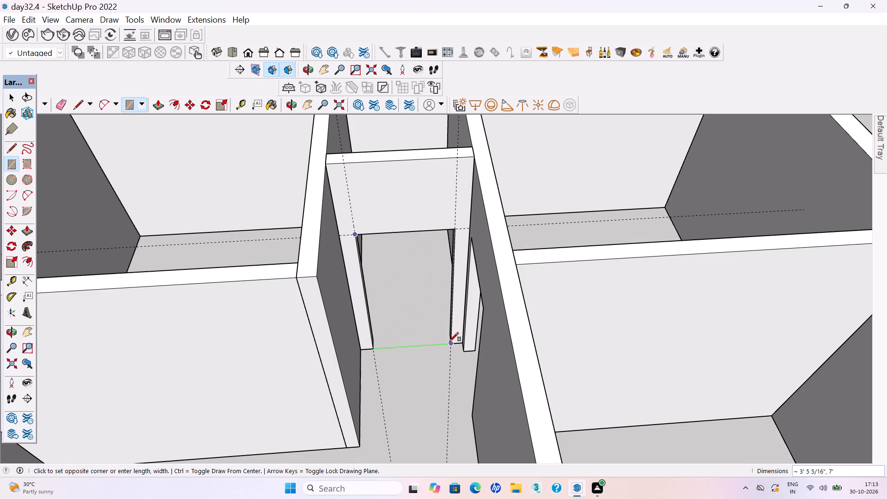
click(450, 341)
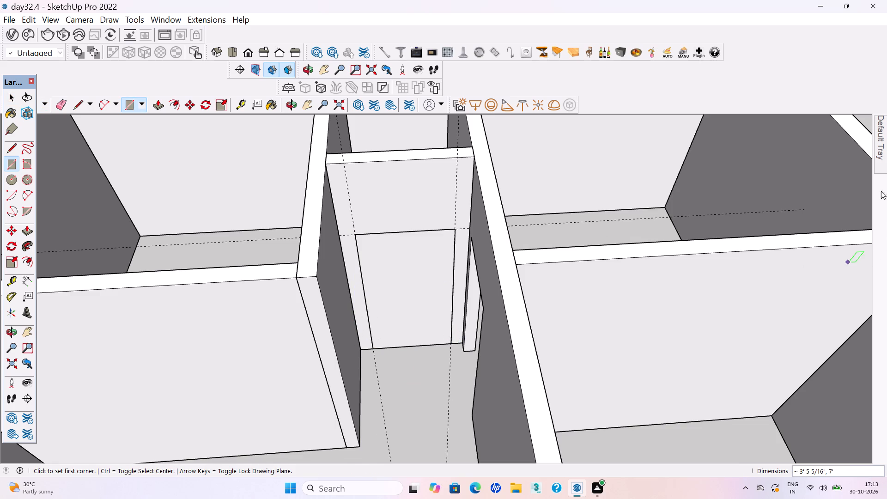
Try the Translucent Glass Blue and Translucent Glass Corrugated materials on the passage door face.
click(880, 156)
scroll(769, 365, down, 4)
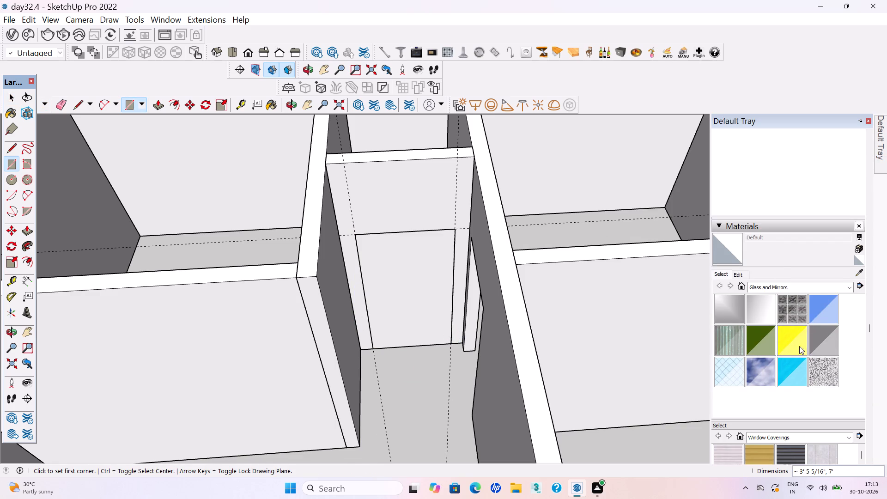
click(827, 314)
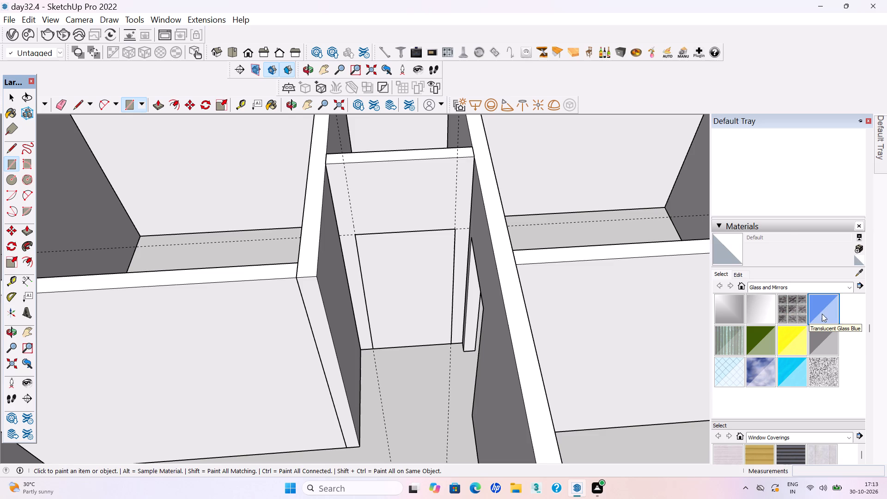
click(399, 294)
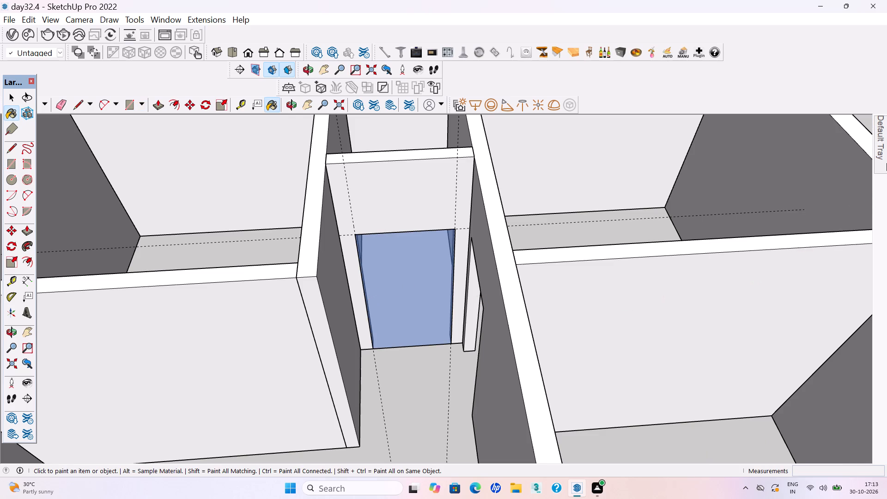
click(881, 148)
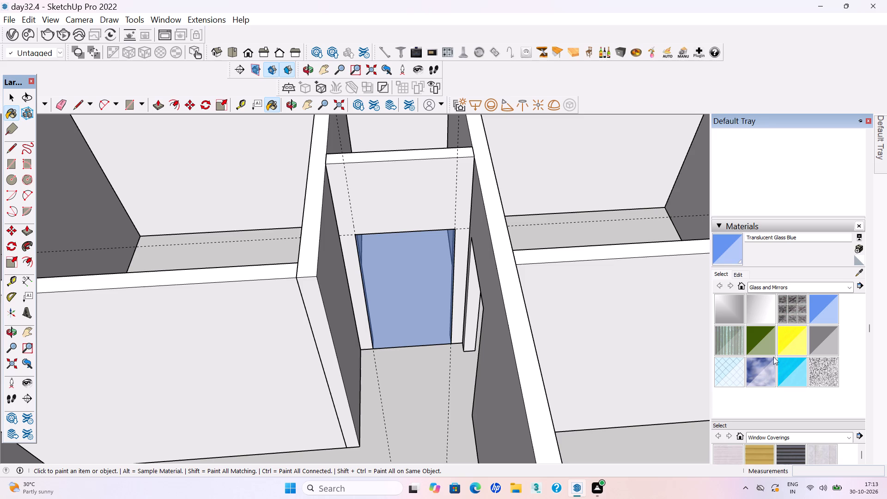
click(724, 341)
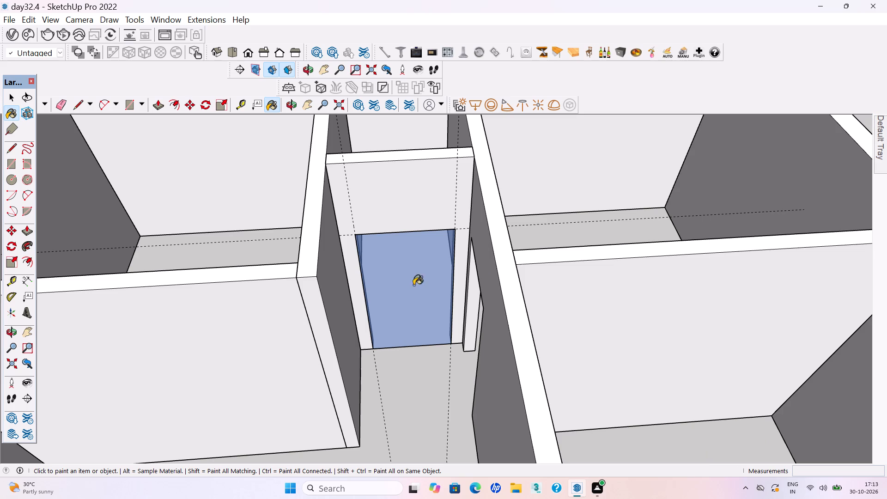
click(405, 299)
Paint the passage door face with the pale blue cross-hatched translucent glass from Glass and Mirrors.
click(883, 163)
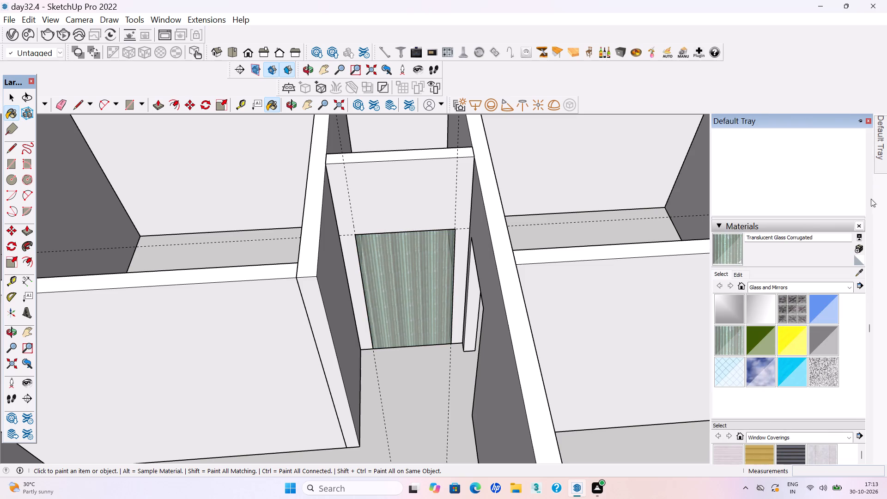
click(735, 367)
click(404, 297)
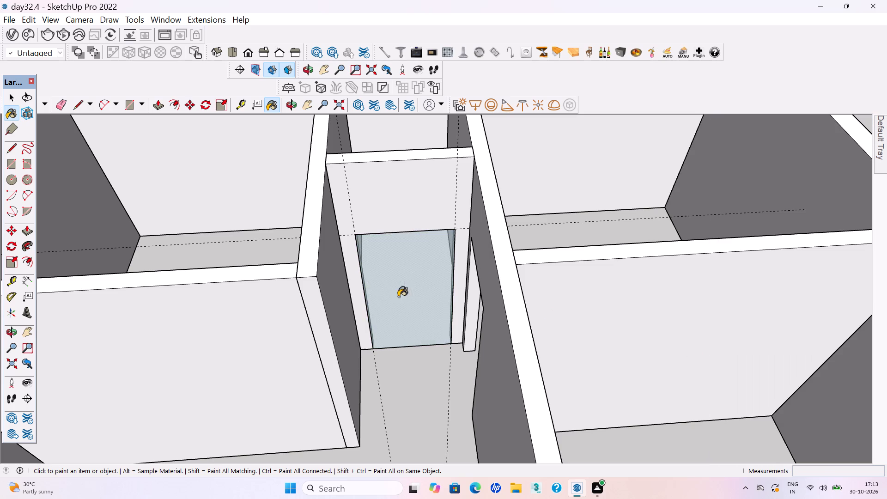
Save the model and delete the remaining guides, the 7' high one across the house and the two along it.
scroll(375, 309, down, 3)
middle_drag(425, 299, 395, 229)
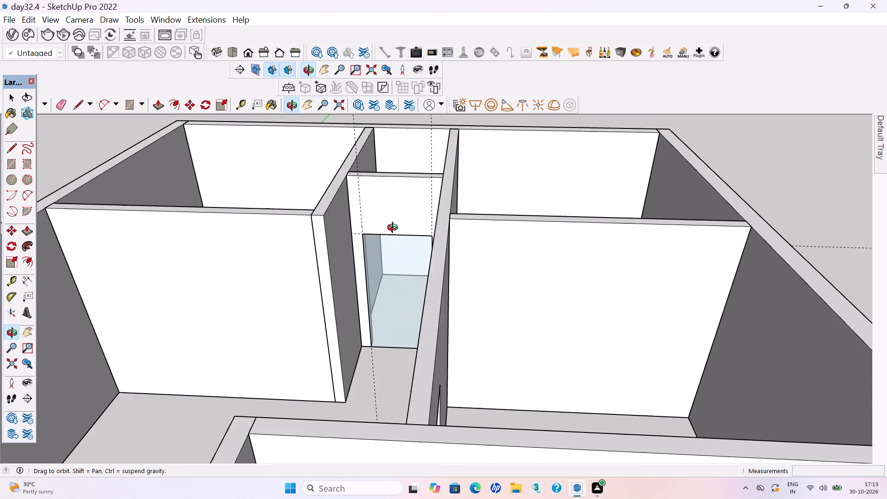
middle_drag(395, 229, 419, 274)
scroll(413, 282, down, 9)
key(space)
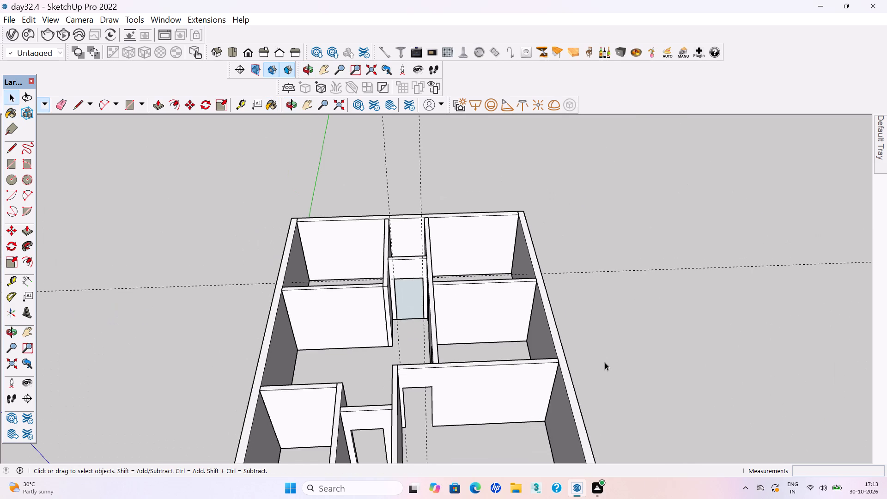
click(609, 364)
key(ctrl+s)
key(ctrl+s)
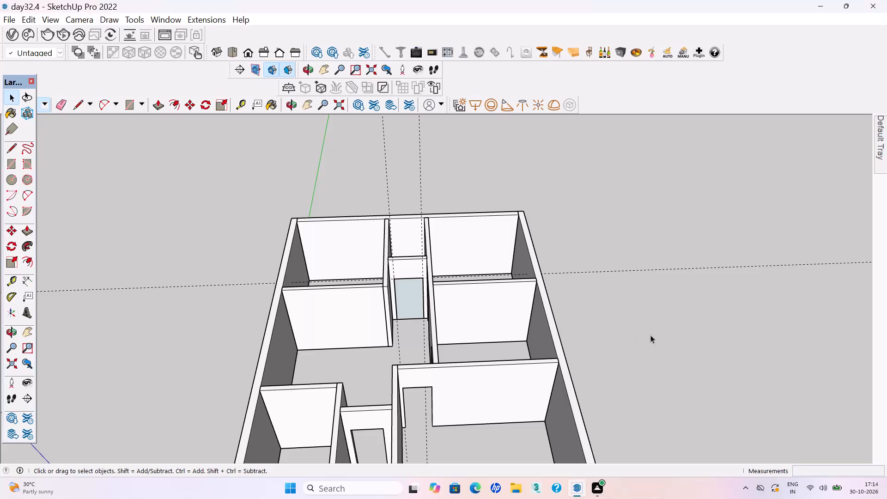
drag(700, 300, 665, 230)
key(Delete)
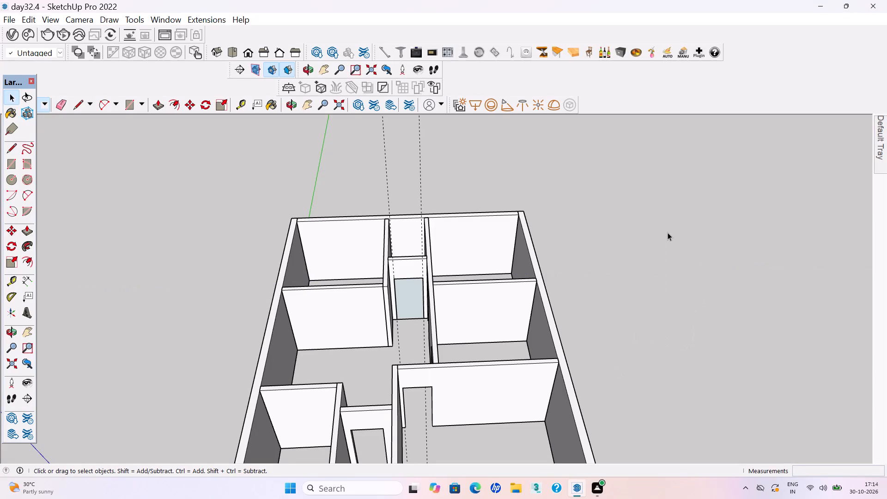
drag(446, 172, 352, 128)
key(Delete)
Place guides on the room partition beside the glazed passage: one near its hall end, one about 3' 1" further, and one 7' above the floor.
key(t)
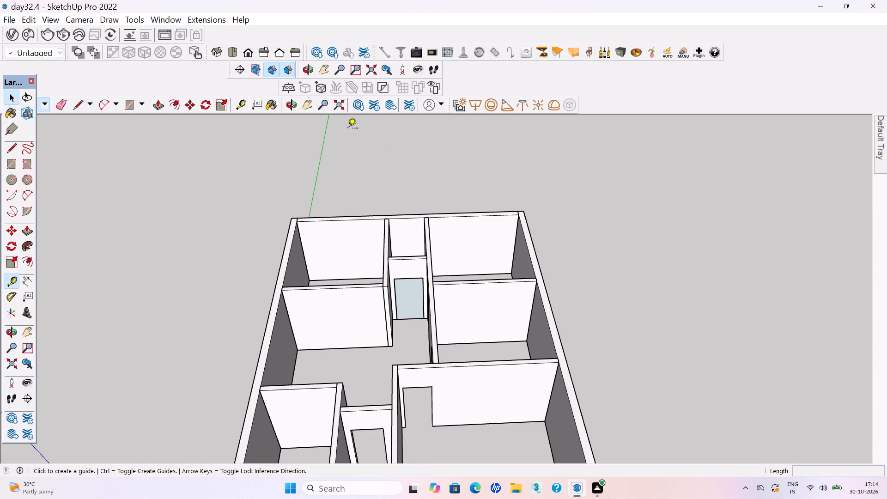
scroll(325, 312, up, 3)
click(396, 318)
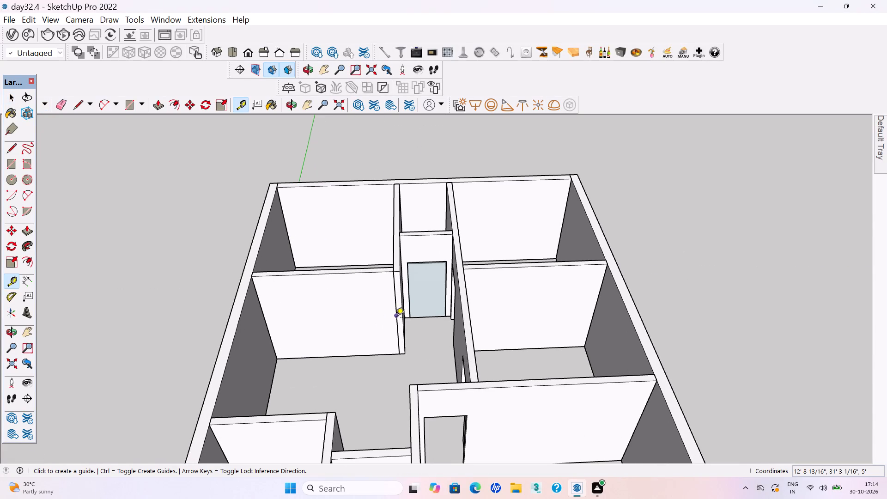
click(385, 317)
click(382, 305)
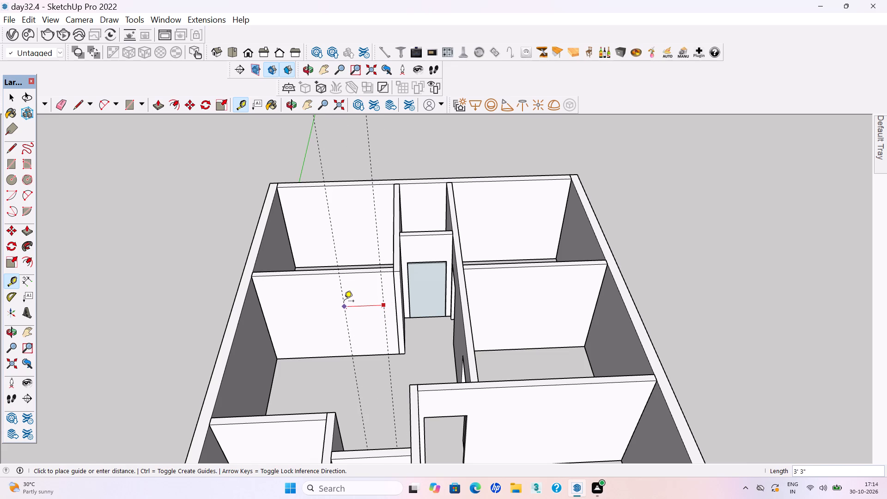
click(346, 303)
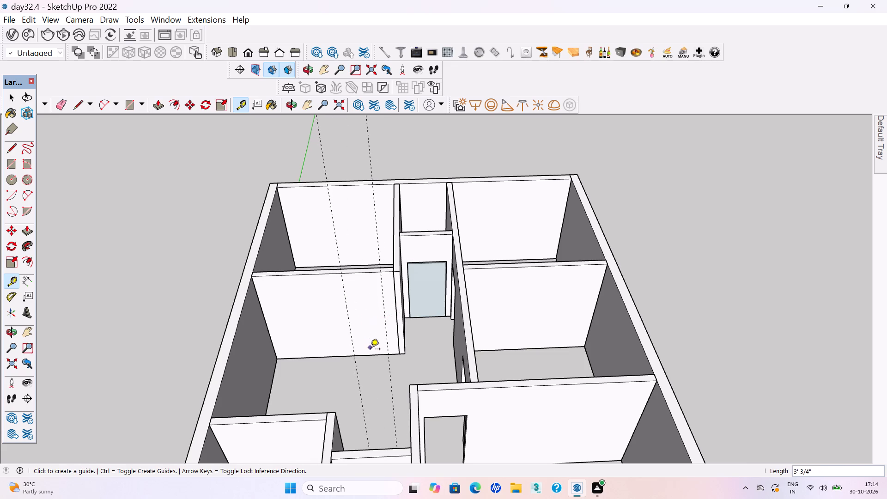
click(372, 355)
text(7')
key(Return)
key(space)
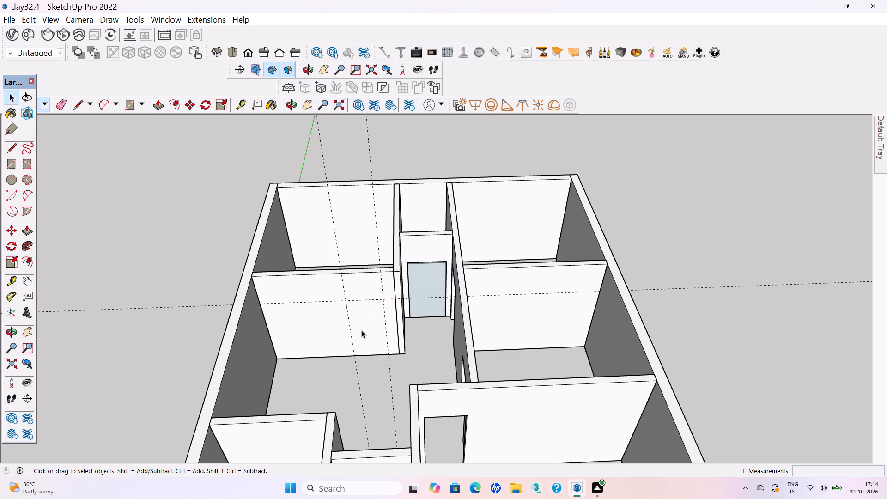
Inside that room partition's group, draw a 7' by about 3' 1" door rectangle between the guides and push it 6" through the wall.
double_click(361, 330)
click(360, 330)
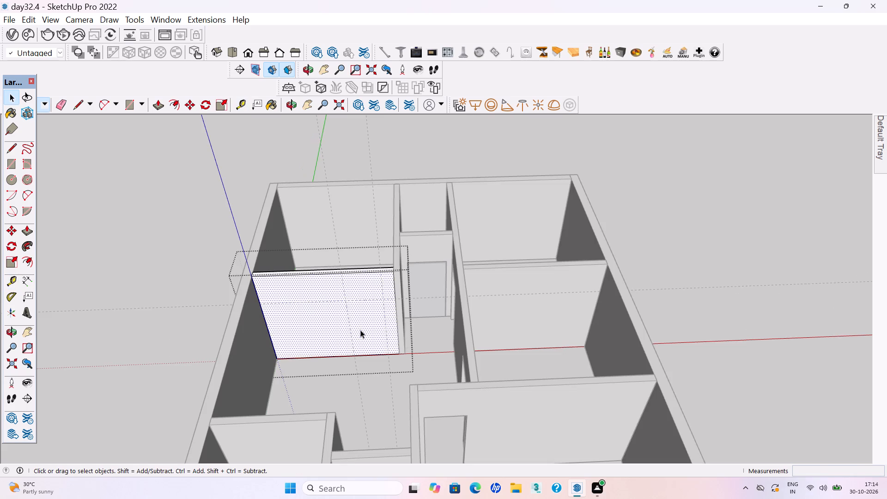
key(r)
scroll(368, 351, up, 6)
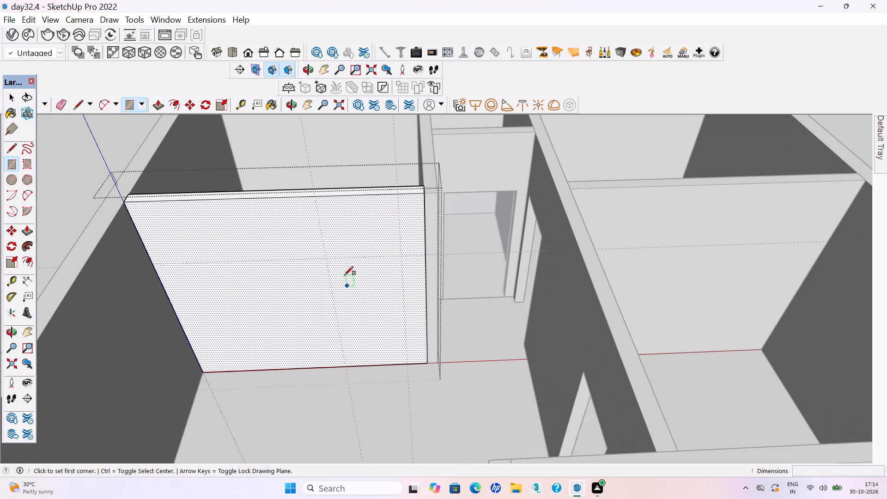
click(323, 256)
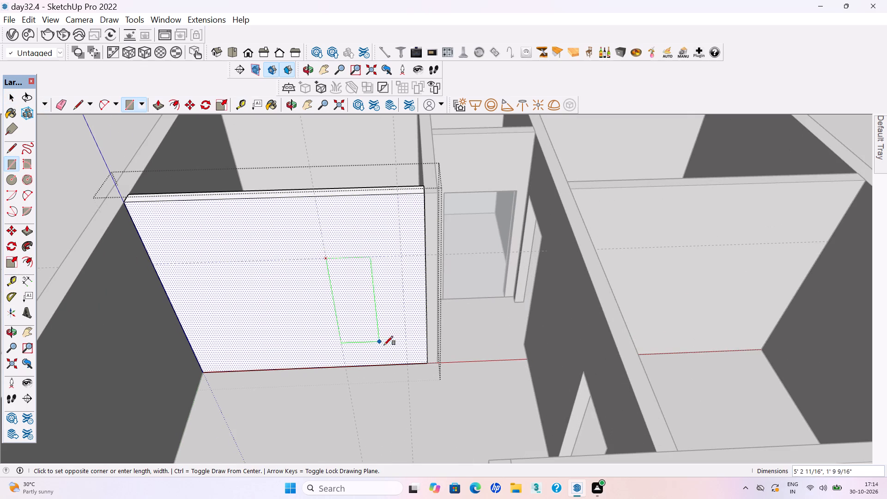
click(407, 365)
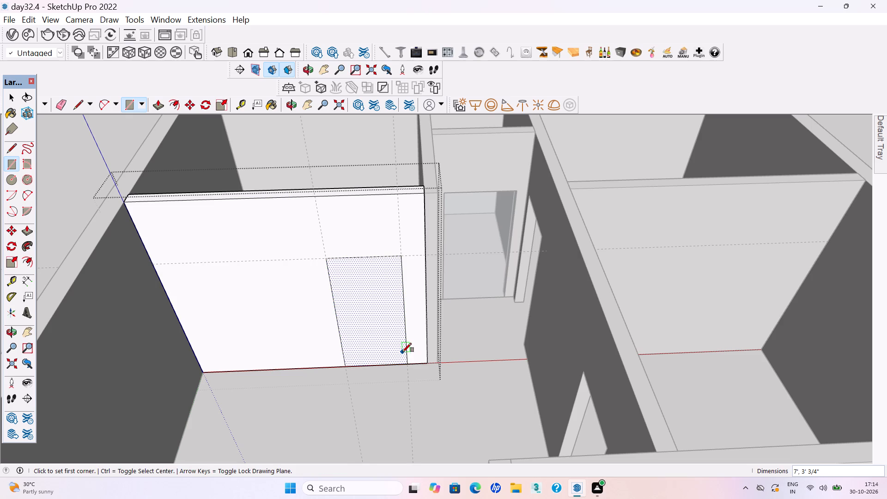
key(p)
click(386, 347)
click(375, 327)
scroll(375, 324, down, 13)
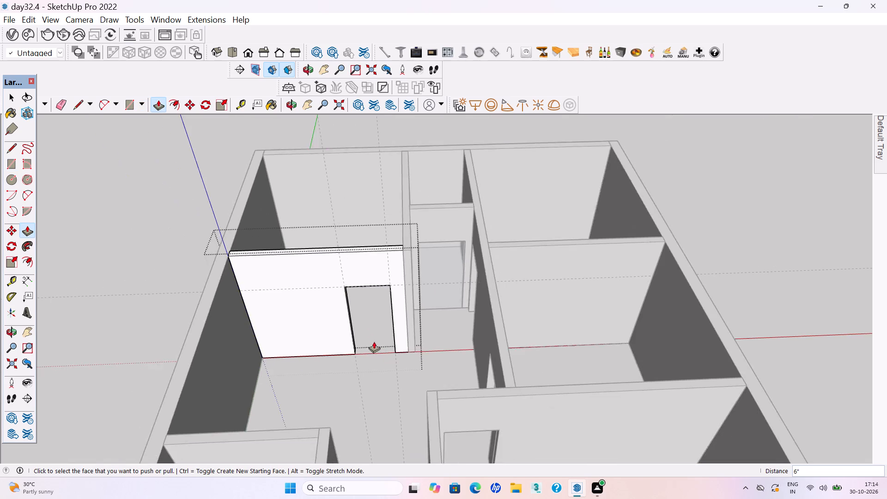
scroll(374, 341, down, 4)
key(space)
click(708, 406)
Save the model and delete the remaining guides, two along the house and the 7' high one across it.
key(ctrl+s)
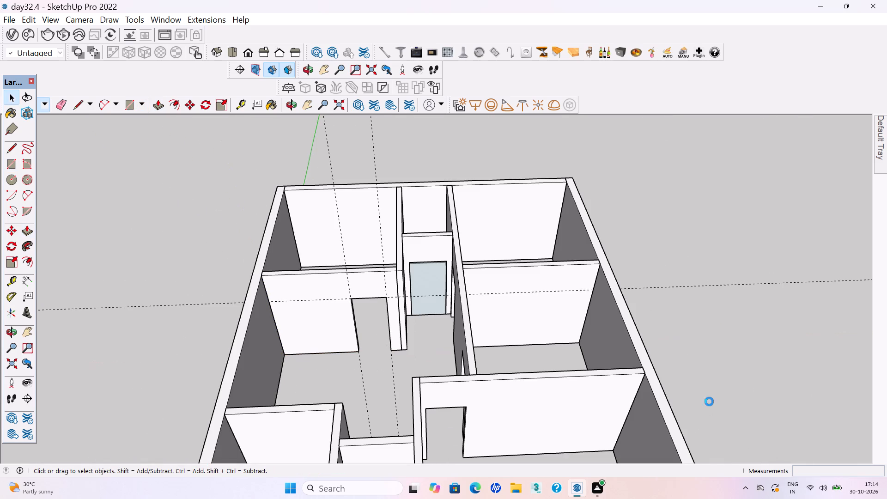
key(ctrl+s)
scroll(713, 435, down, 1)
scroll(503, 390, down, 8)
drag(483, 224, 391, 170)
key(Delete)
drag(710, 363, 632, 256)
key(Print)
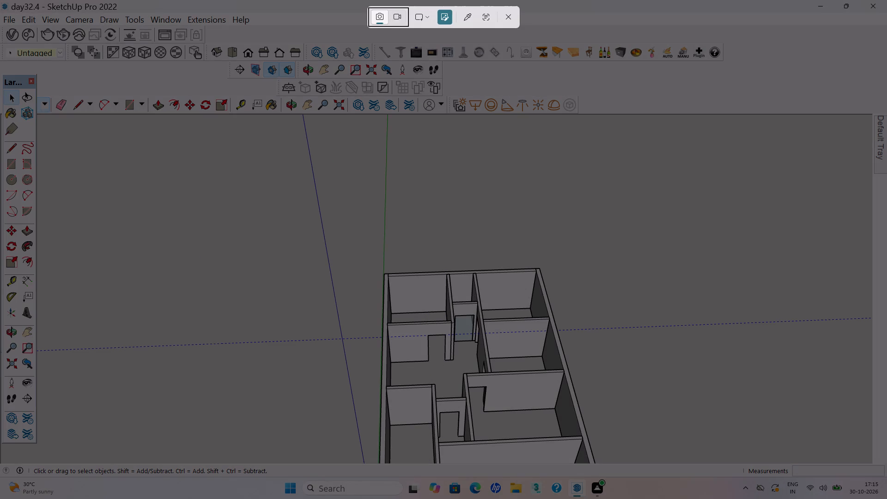
key(Escape)
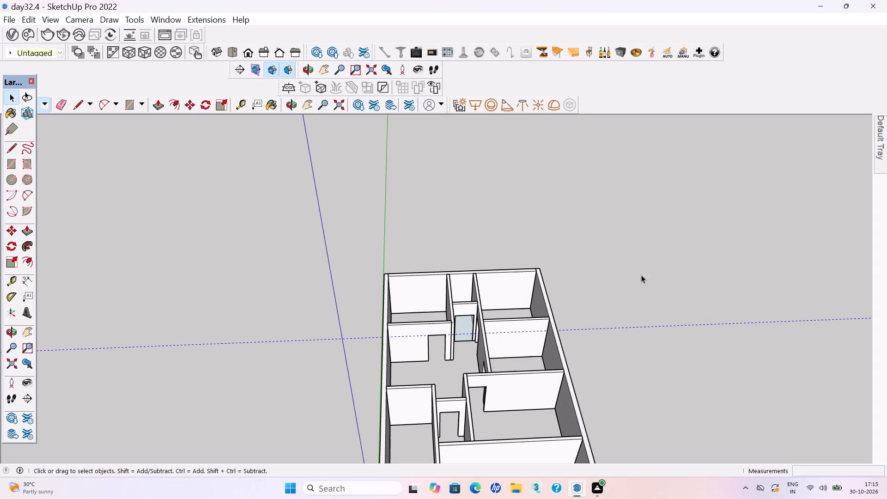
key(Delete)
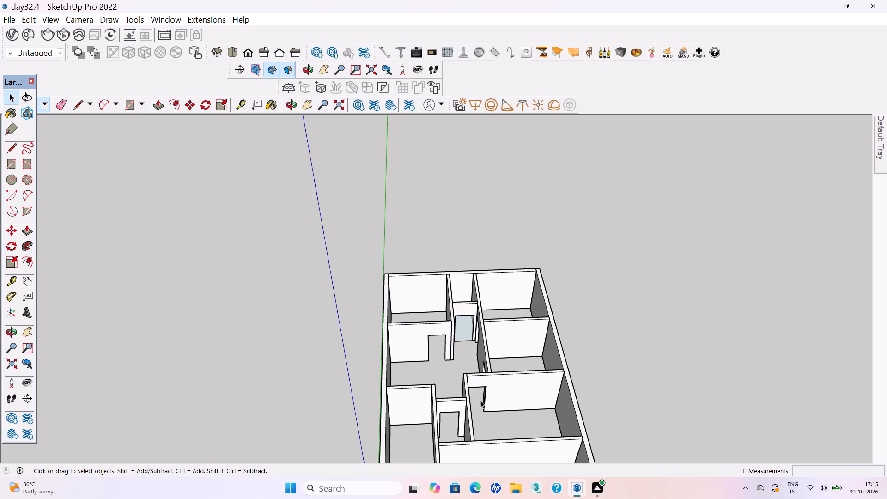
Place guides on the small room's partition by the outer wall: one about 9" from its edge, one about 3' 10" further, one 7' above the floor.
scroll(430, 418, up, 2)
key(t)
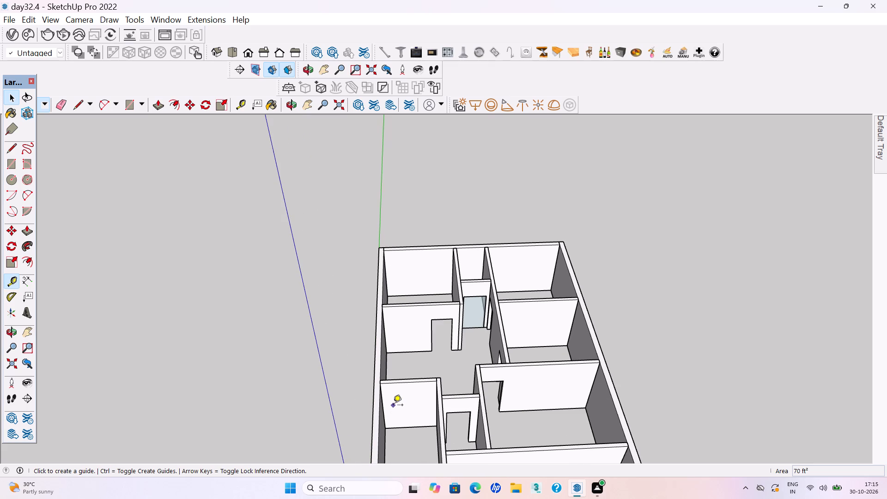
click(384, 408)
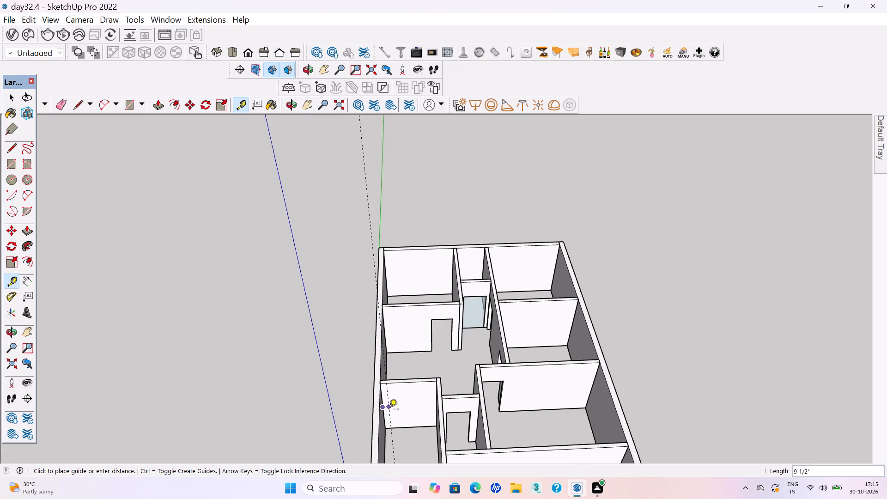
click(389, 410)
click(391, 399)
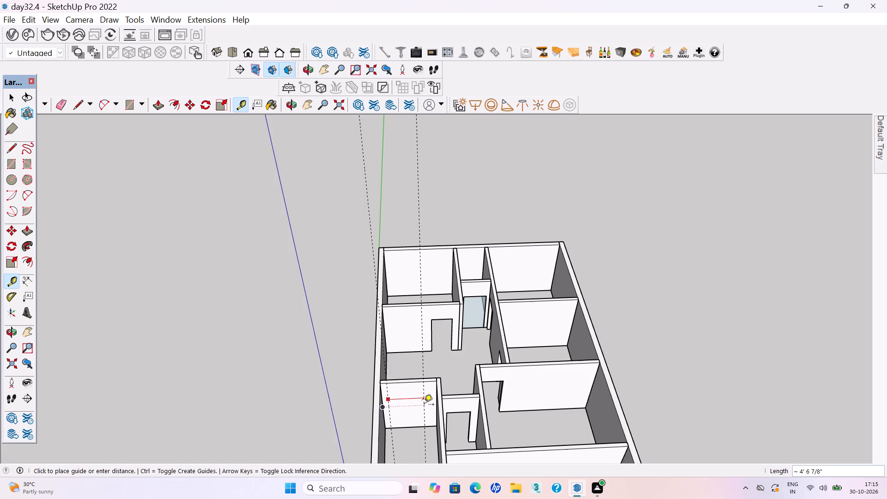
click(419, 405)
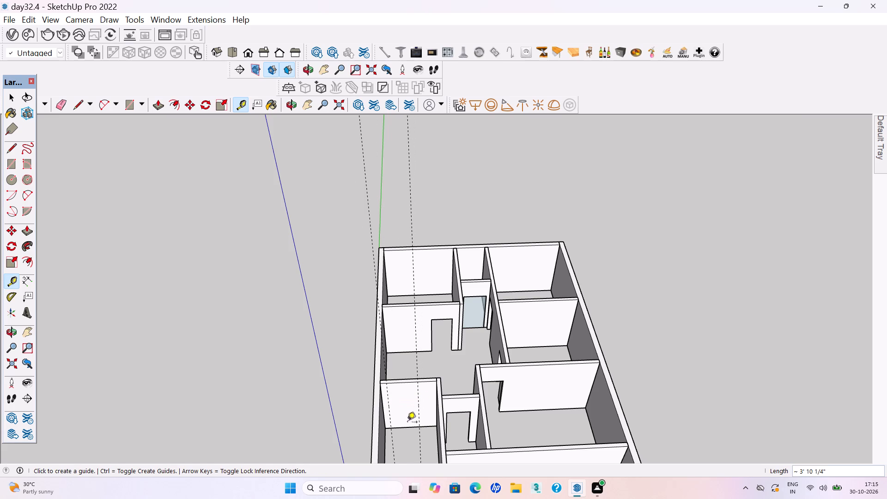
click(407, 427)
text(7')
key(Return)
key(space)
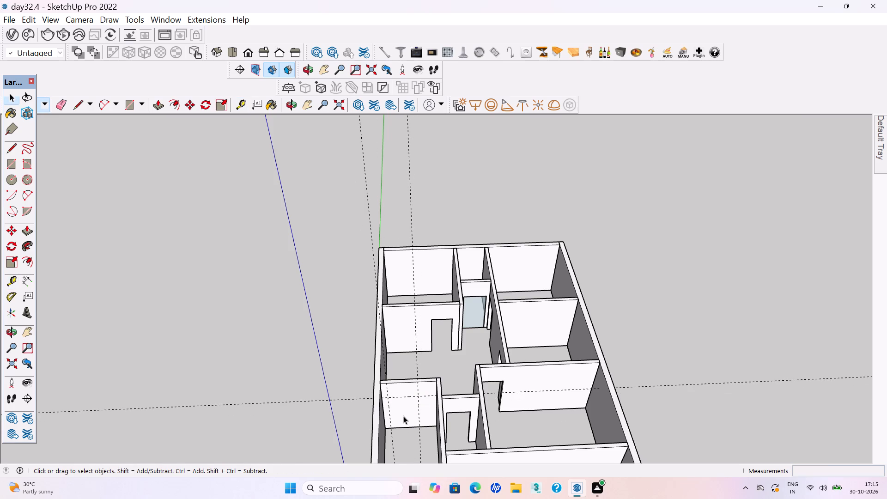
Inside the small room's partition group, draw a 7' high door rectangle between the guides and push it 6" through the wall.
double_click(403, 416)
click(405, 421)
scroll(406, 421, up, 6)
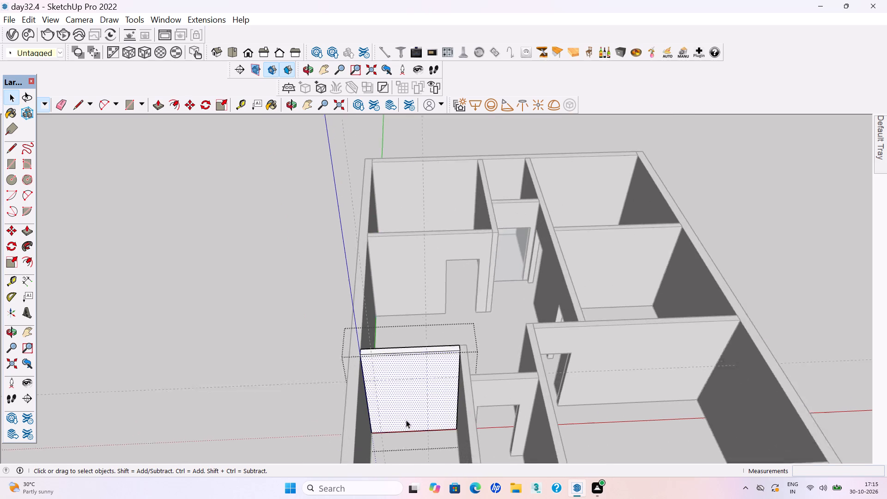
scroll(406, 420, up, 1)
key(r)
click(367, 370)
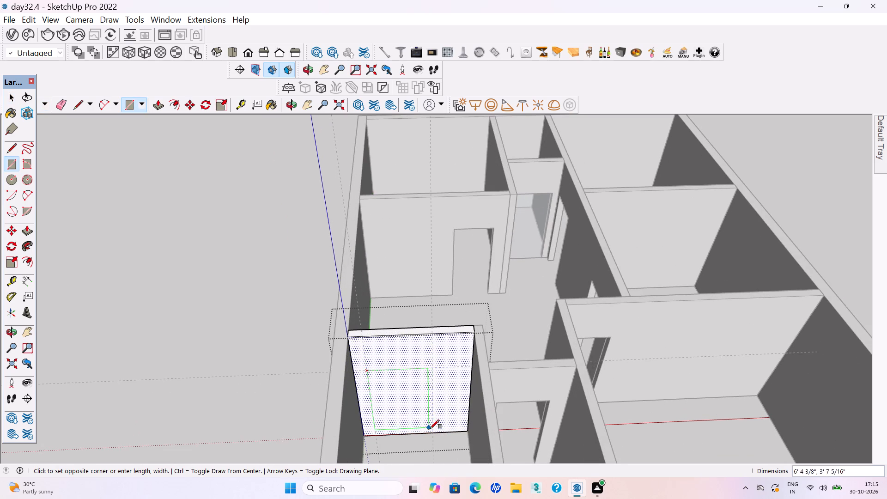
click(431, 432)
key(p)
click(415, 423)
click(401, 402)
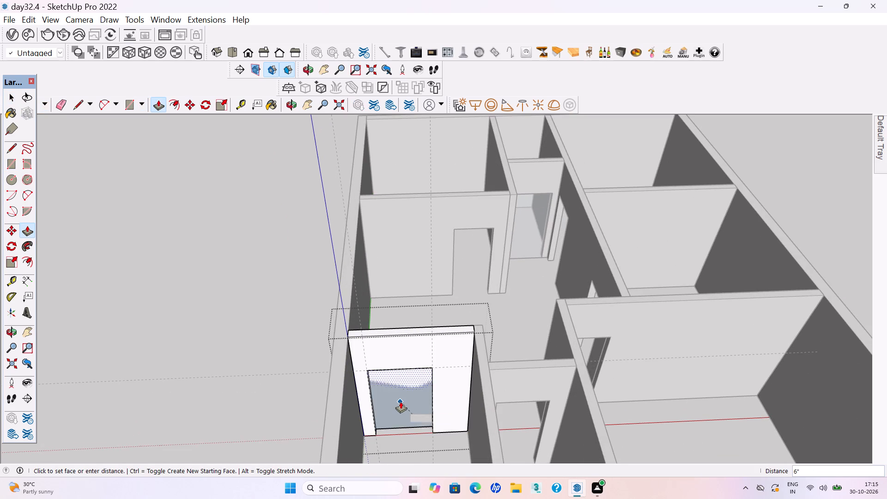
scroll(398, 402, down, 16)
key(space)
click(714, 451)
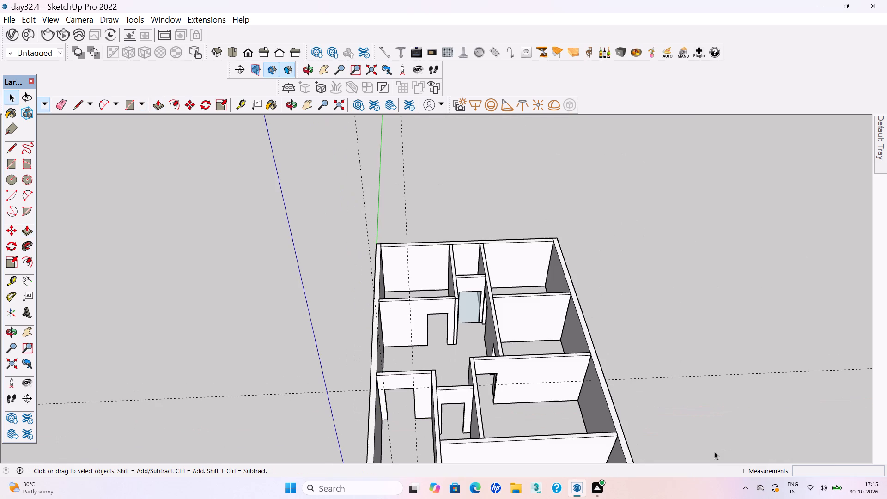
Delete the two vertical guides and the 7' high guide used for that door, saving the model before and after.
key(ctrl+s)
key(ctrl+s)
scroll(600, 414, down, 4)
drag(531, 237, 417, 191)
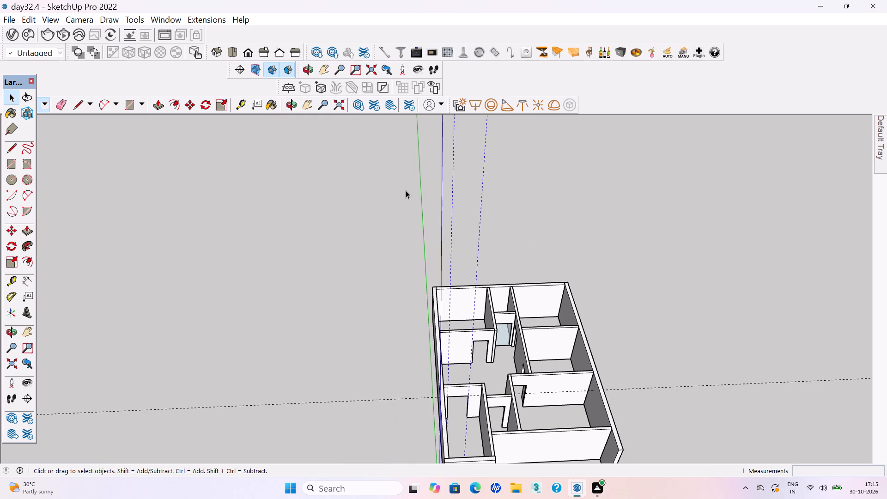
key(Delete)
drag(741, 423, 697, 332)
key(Delete)
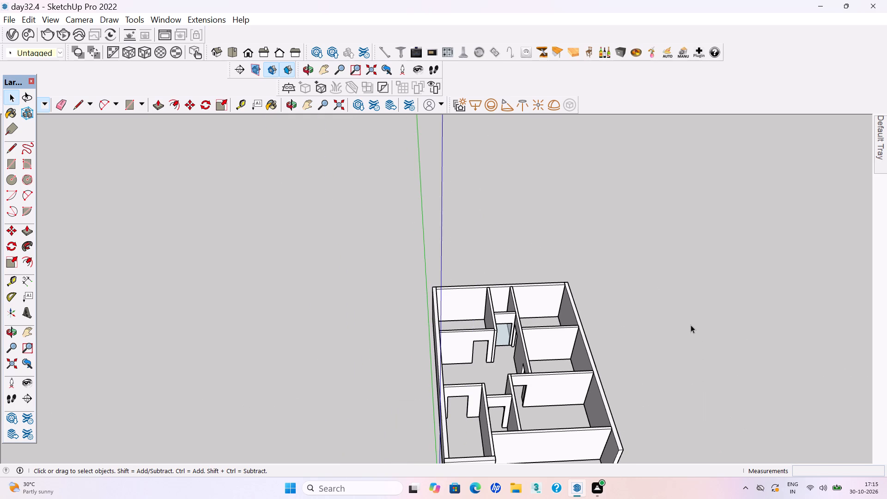
key(ctrl+s)
key(ctrl+s)
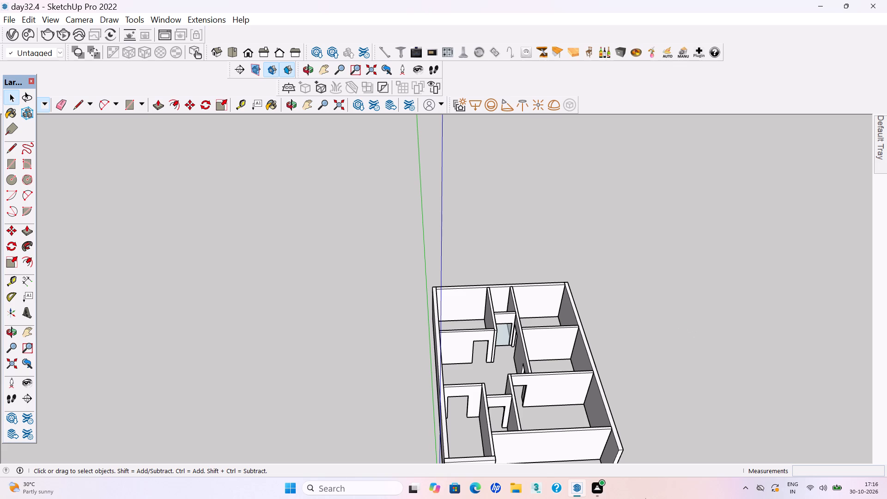
Place window guides on the corner room's long outer wall: about 3' 4" from the partition, 3' further, 3' above the floor, and 3' higher.
scroll(341, 282, down, 1)
scroll(430, 317, down, 4)
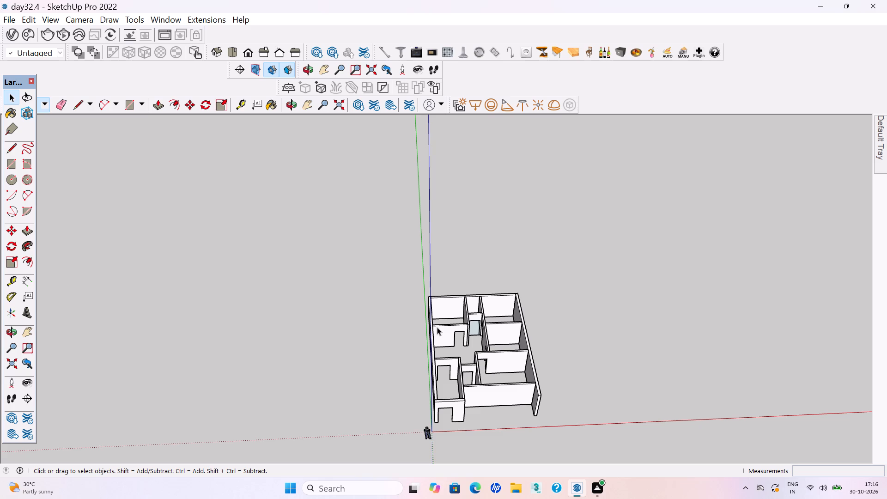
scroll(417, 294, down, 1)
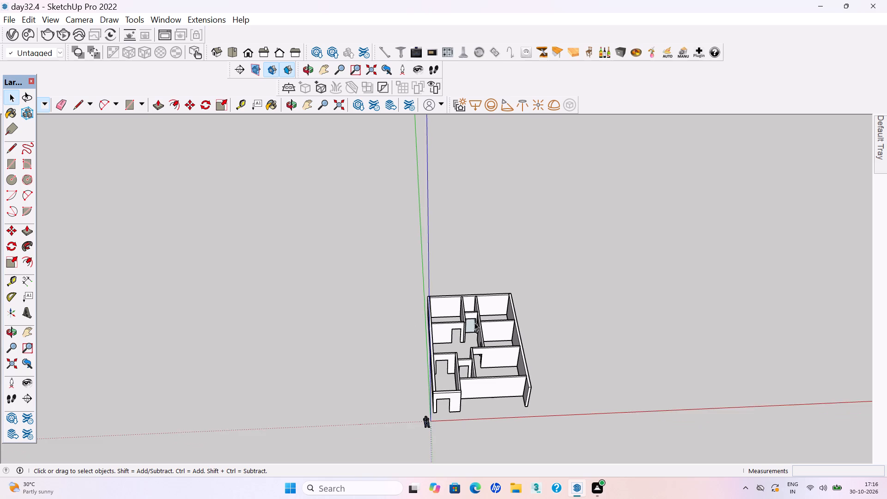
middle_drag(507, 318, 214, 318)
scroll(407, 289, up, 4)
scroll(451, 318, up, 8)
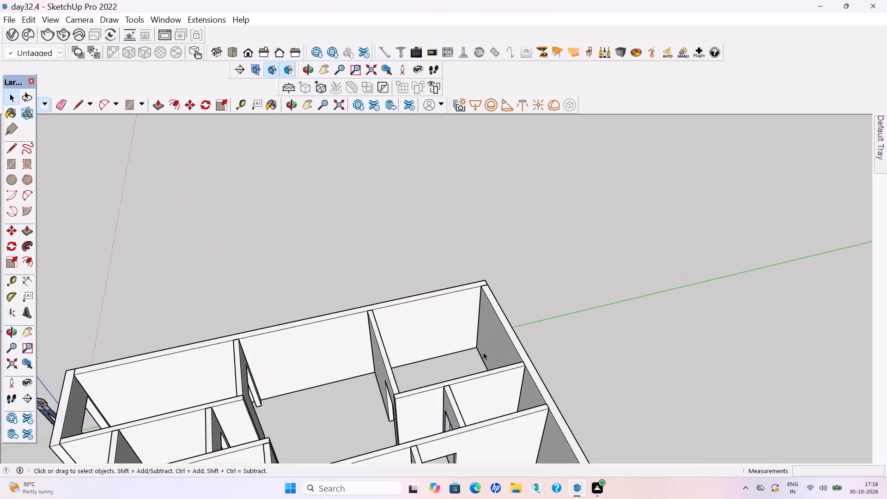
middle_drag(481, 354, 415, 363)
scroll(419, 349, up, 1)
key(t)
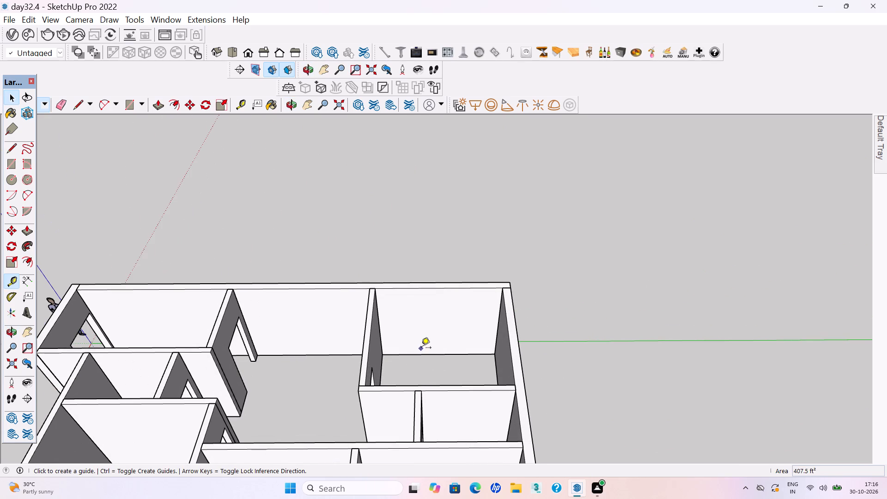
click(380, 327)
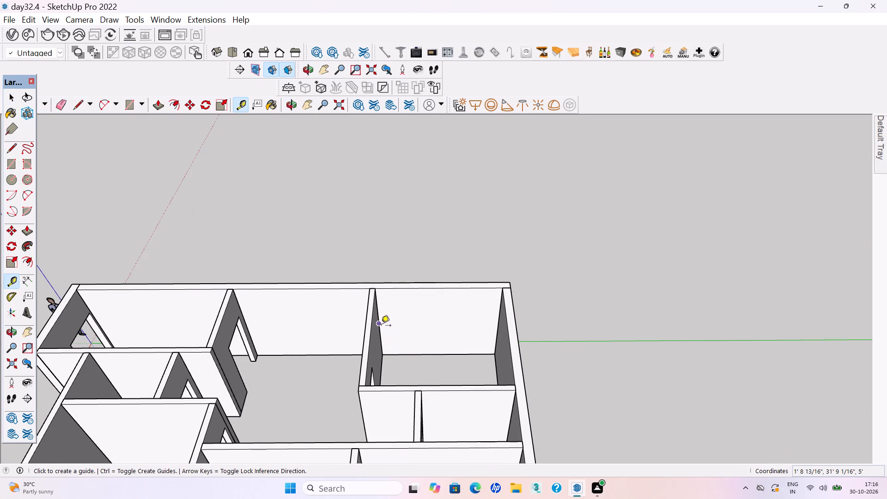
click(413, 323)
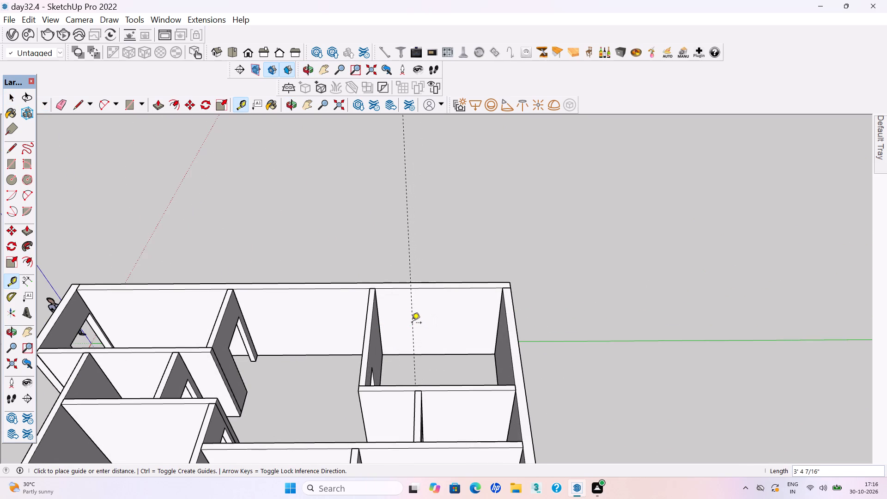
click(412, 311)
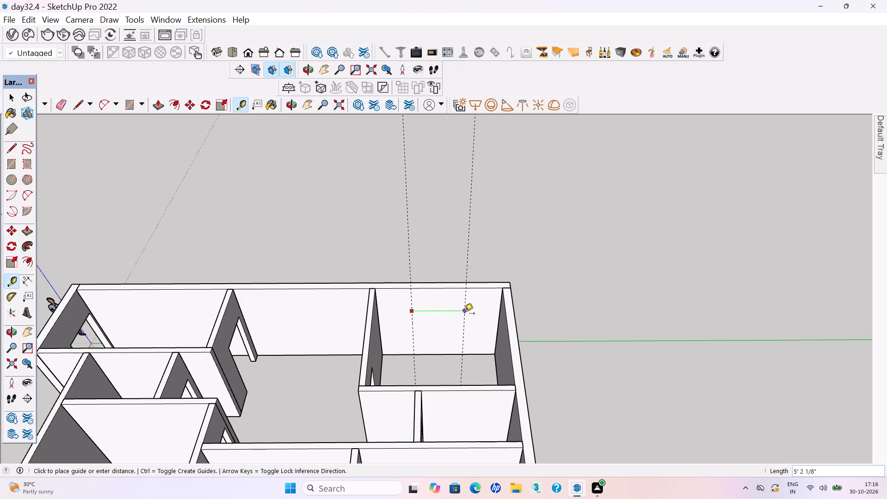
text(3')
key(Return)
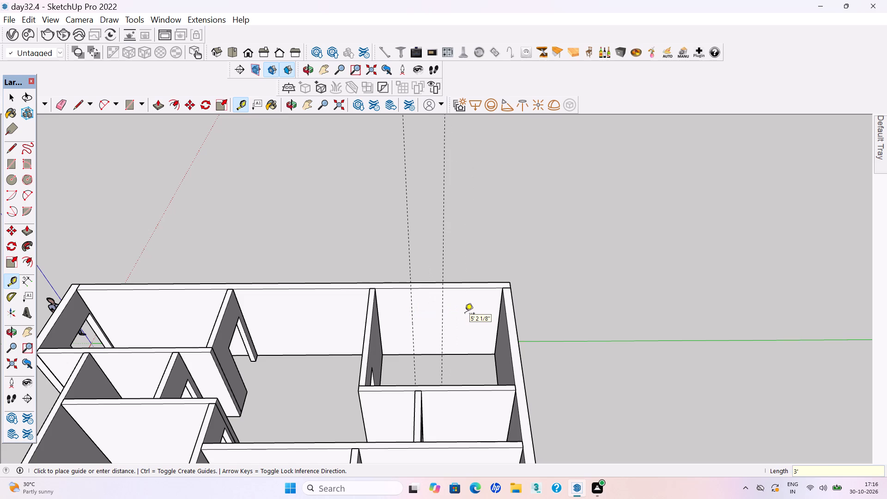
click(431, 355)
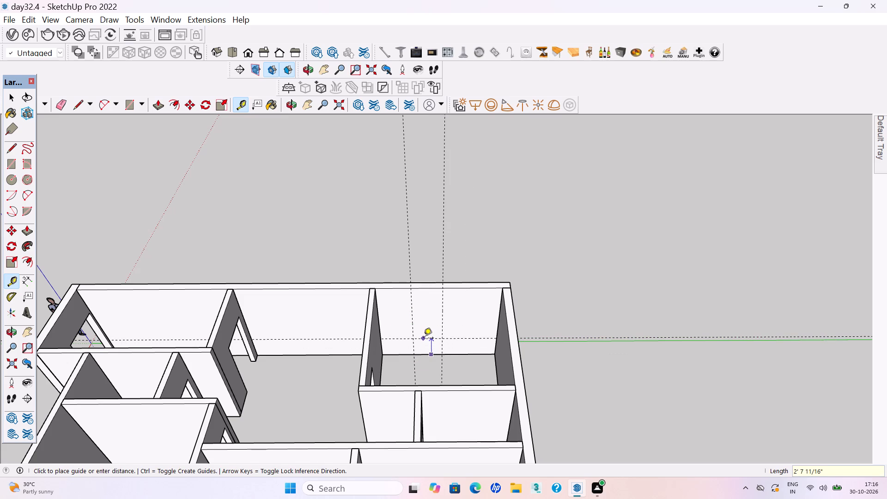
text(3')
key(Return)
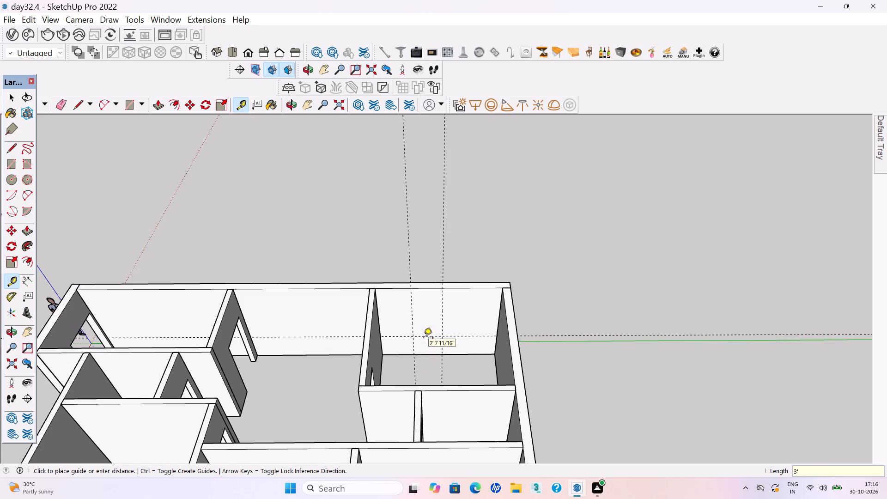
click(422, 338)
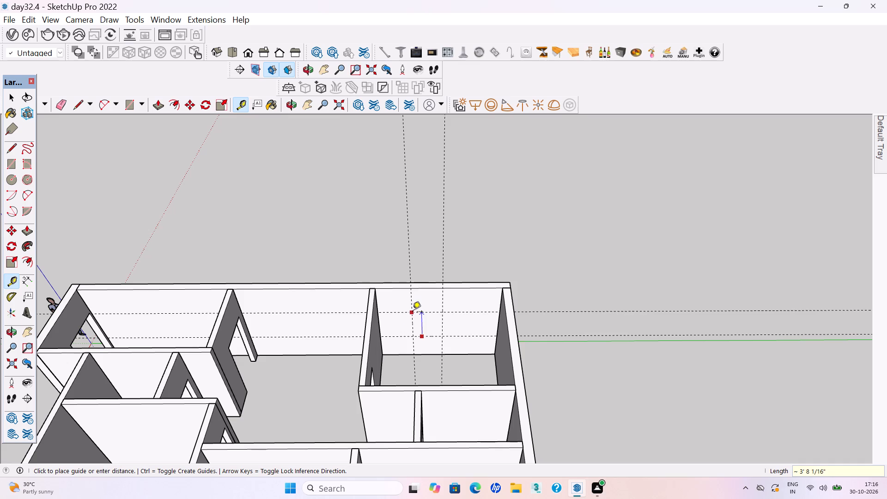
text(3')
key(Return)
key(space)
Inside the long outer wall's group, draw a 3' by 3' window rectangle between the guides and push it 9" through the wall.
scroll(426, 317, up, 3)
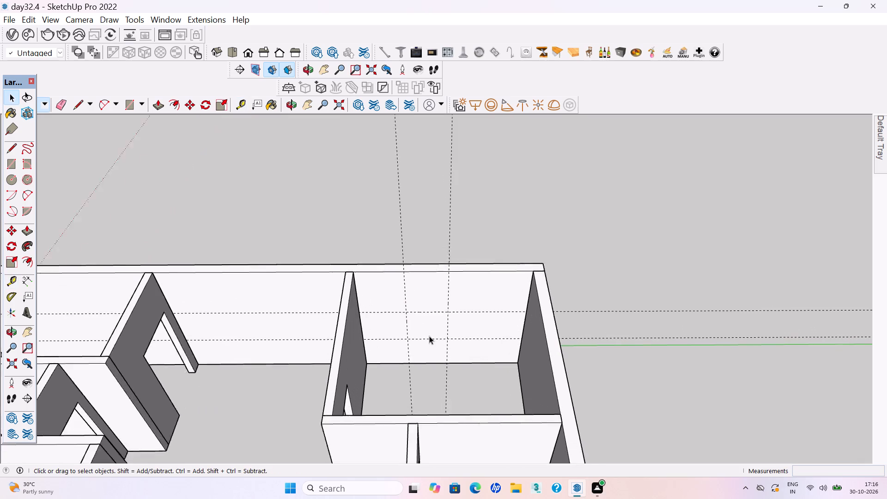
scroll(429, 336, up, 1)
double_click(423, 322)
click(423, 323)
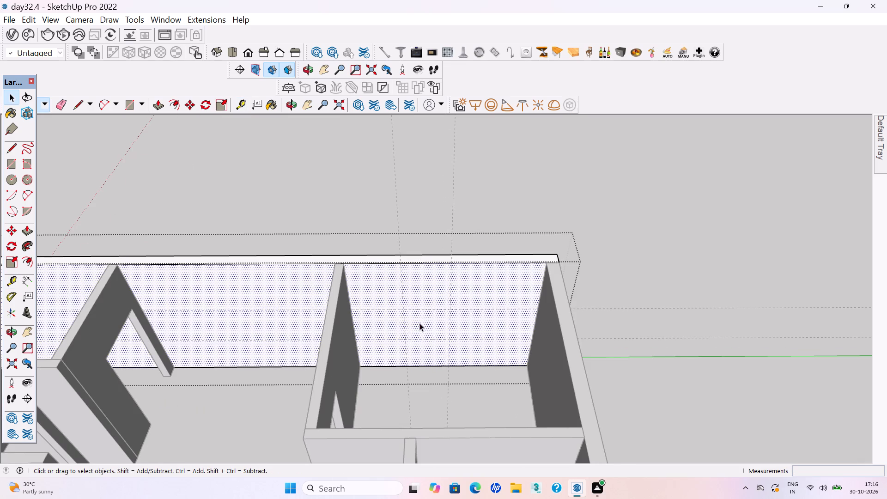
key(r)
click(406, 310)
click(450, 341)
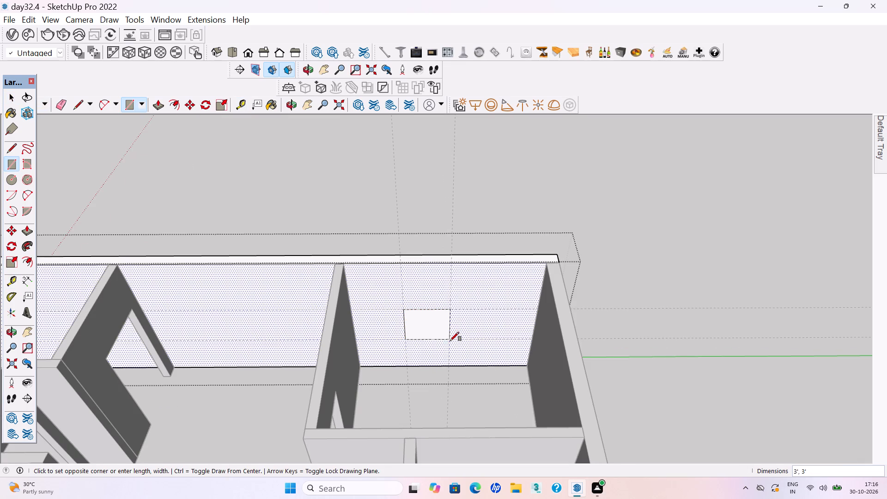
key(space)
click(439, 325)
key(p)
click(439, 325)
click(422, 315)
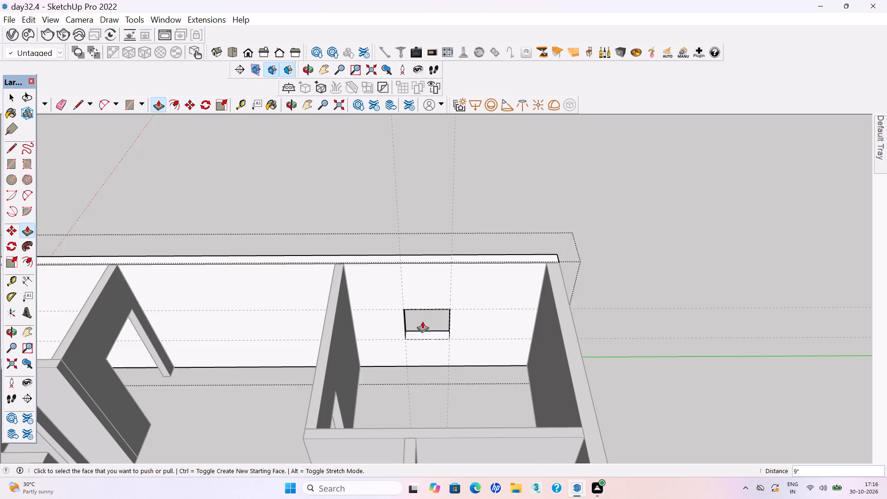
scroll(424, 331, down, 3)
key(space)
click(596, 384)
Save the model and delete the window's four guides, two vertical and two horizontal.
key(ctrl+s)
key(ctrl+s)
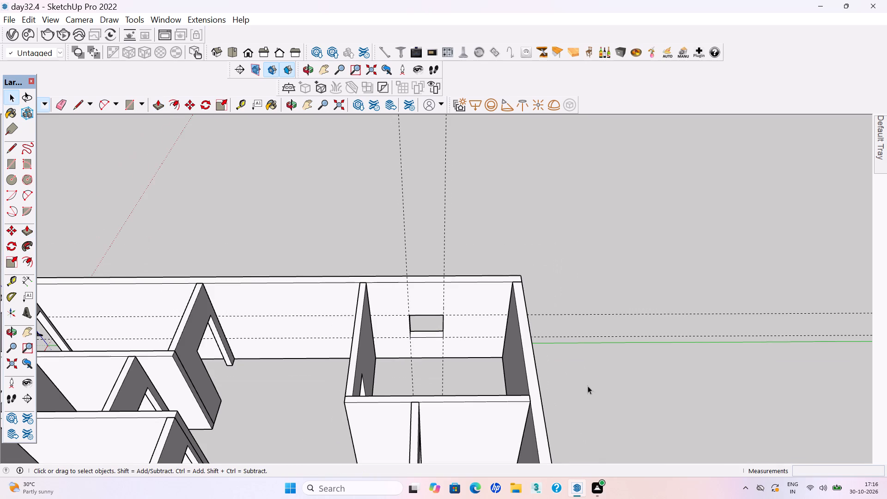
scroll(580, 389, down, 4)
drag(498, 262, 408, 220)
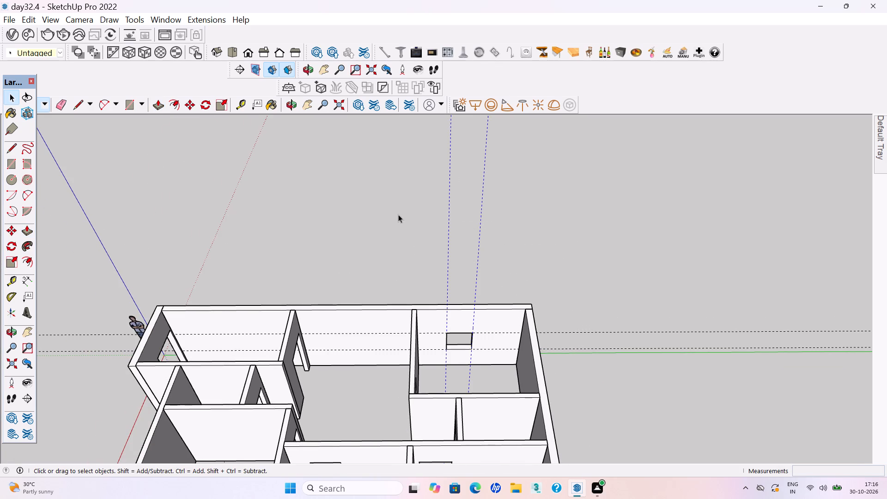
key(Delete)
drag(680, 392, 627, 274)
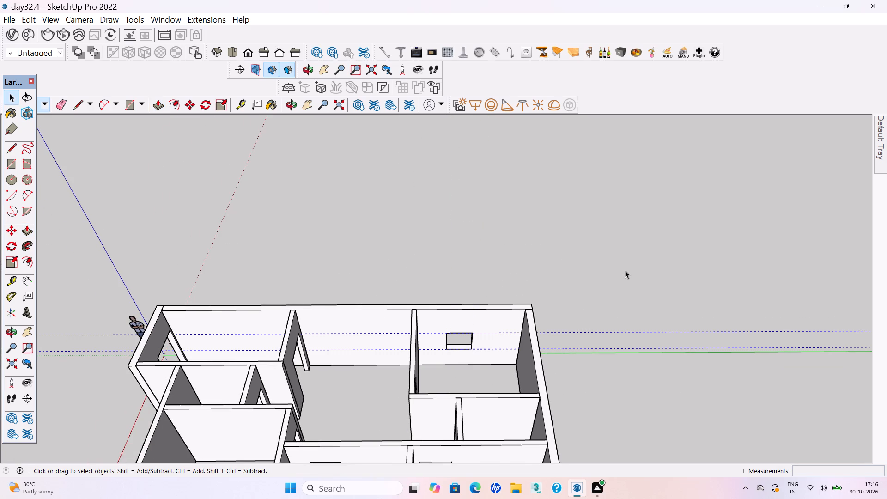
key(Delete)
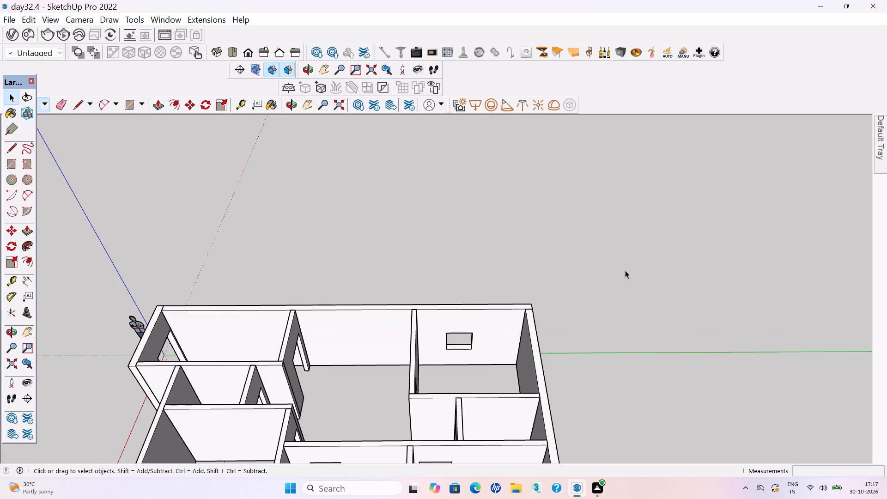
Place two vertical window guides on the middle room's long outer wall, one near the partition and the other about 5' 3 1/2" further along.
scroll(418, 374, down, 10)
middle_drag(404, 359, 689, 403)
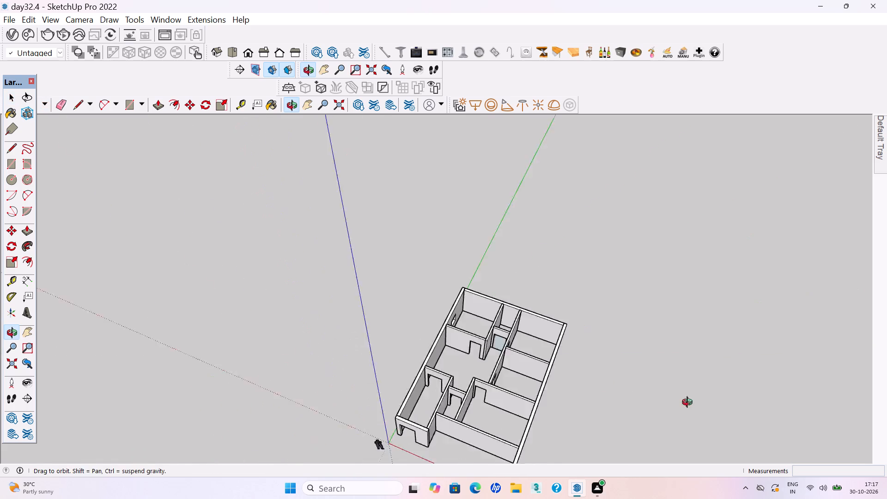
middle_drag(689, 403, 699, 406)
click(709, 408)
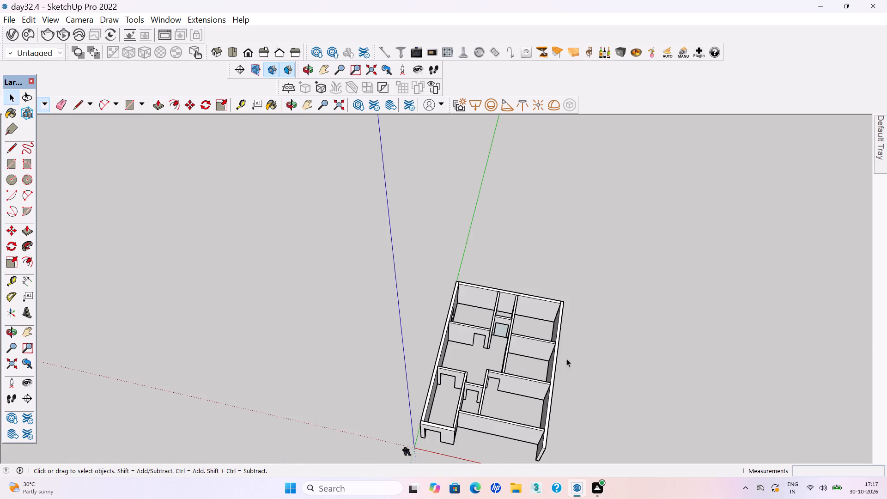
scroll(492, 328, down, 8)
middle_drag(530, 359, 553, 349)
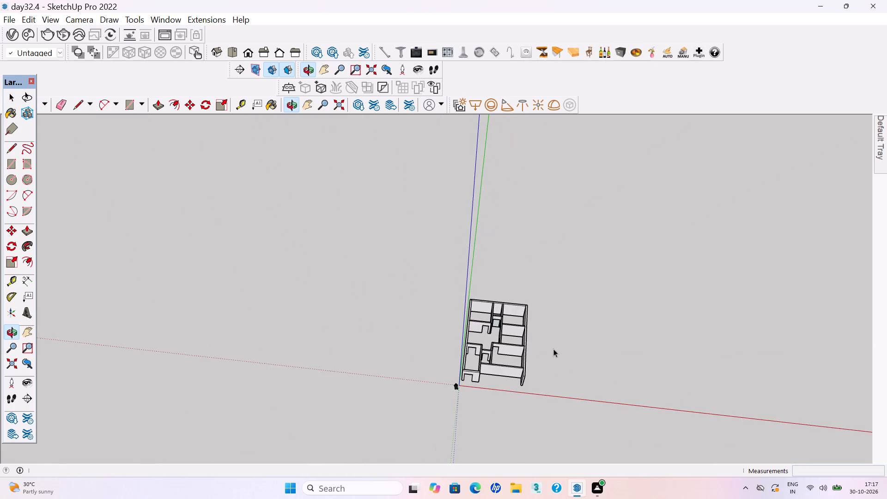
scroll(551, 326, up, 1)
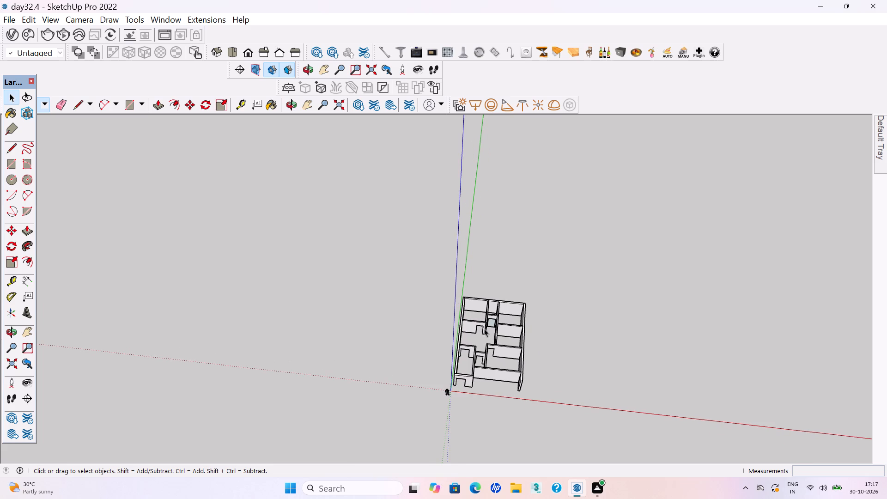
middle_drag(534, 341, 239, 312)
scroll(383, 335, up, 3)
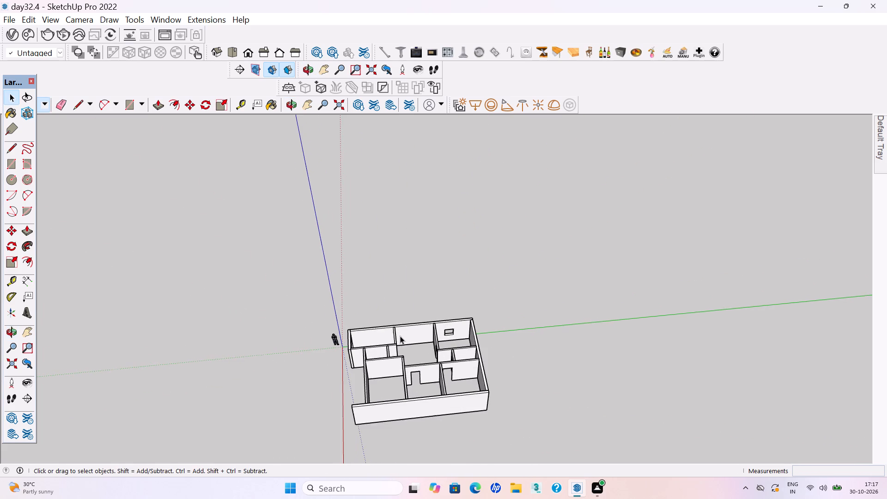
scroll(400, 336, up, 2)
middle_drag(403, 344, 384, 340)
scroll(400, 342, up, 8)
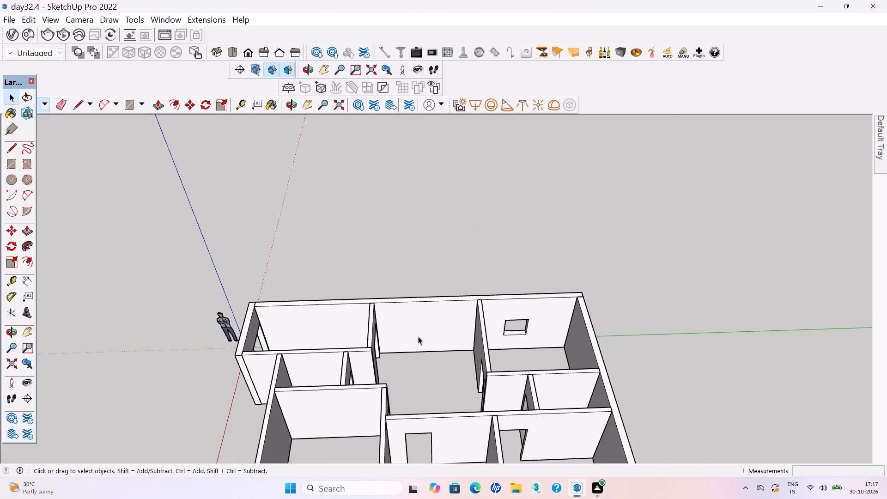
scroll(418, 336, up, 2)
key(t)
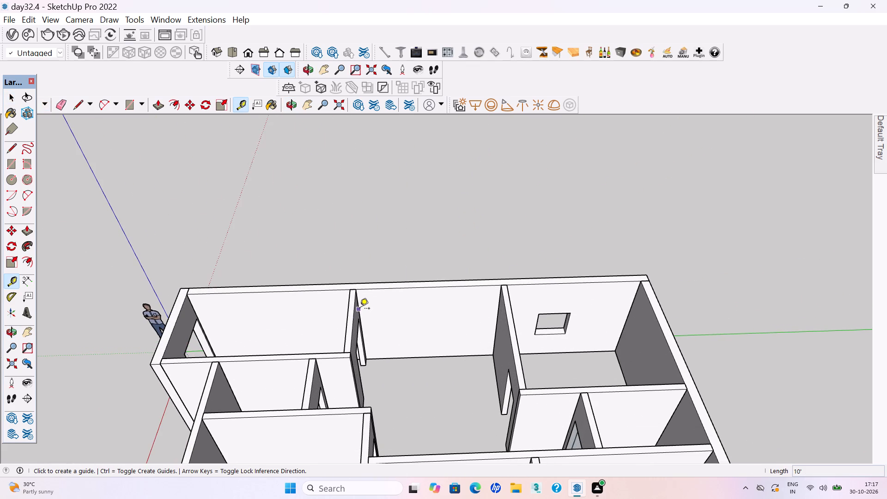
click(360, 309)
click(390, 316)
click(389, 311)
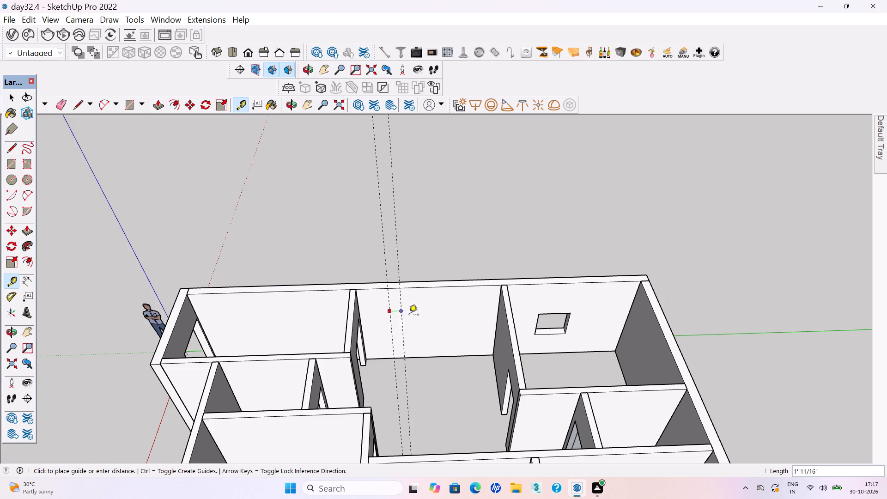
click(447, 322)
Place horizontal window guides on the same wall, one 3' above the floor and another 3' higher.
click(426, 360)
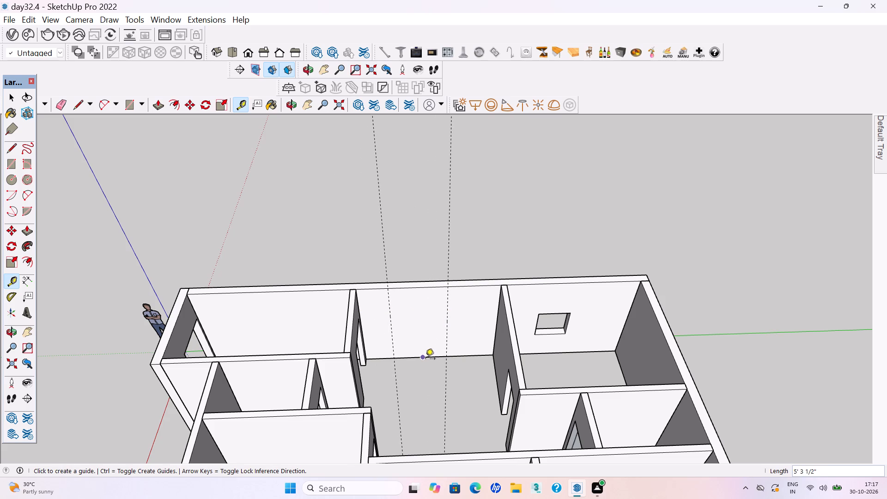
text(3')
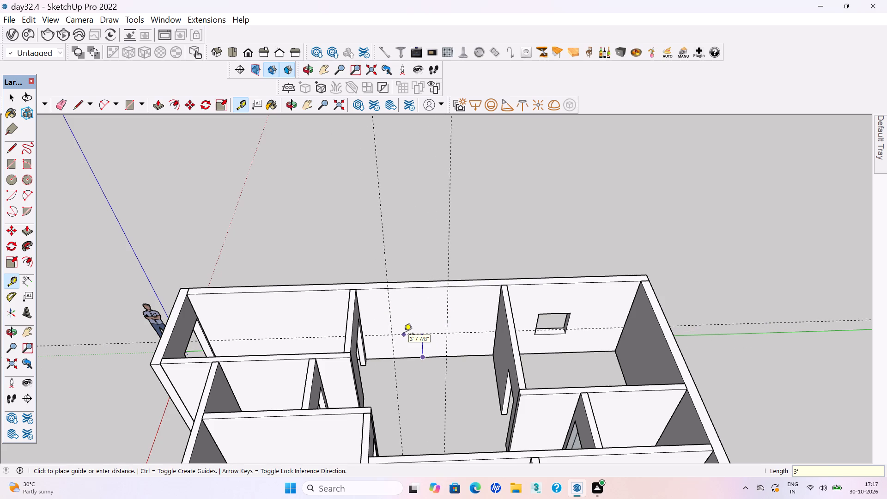
key(Return)
click(407, 338)
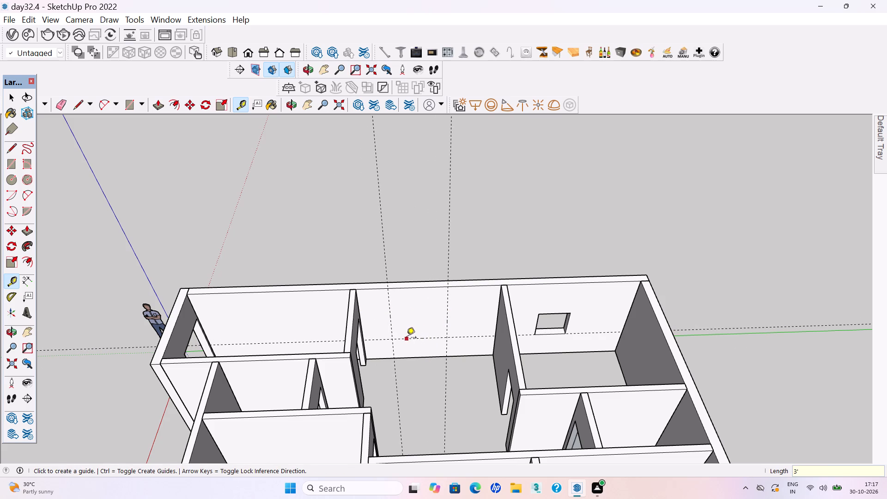
text(3')
key(Return)
Inside the long outer wall's group, draw the window rectangle between the four guides and push it through the wall.
scroll(407, 333, up, 3)
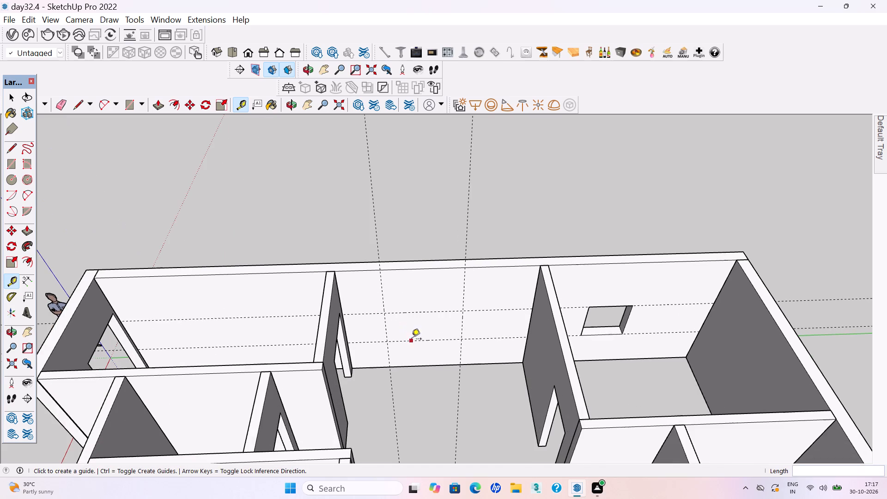
key(space)
double_click(401, 326)
click(405, 326)
key(r)
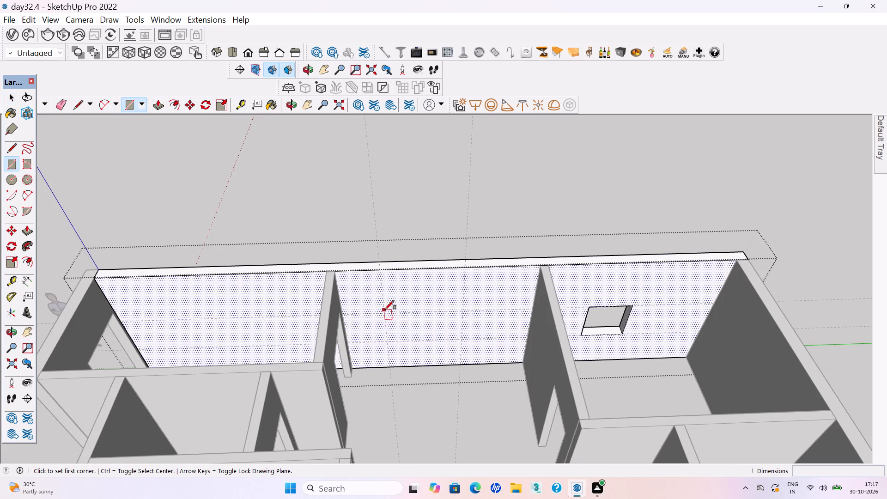
click(386, 312)
click(464, 341)
key(space)
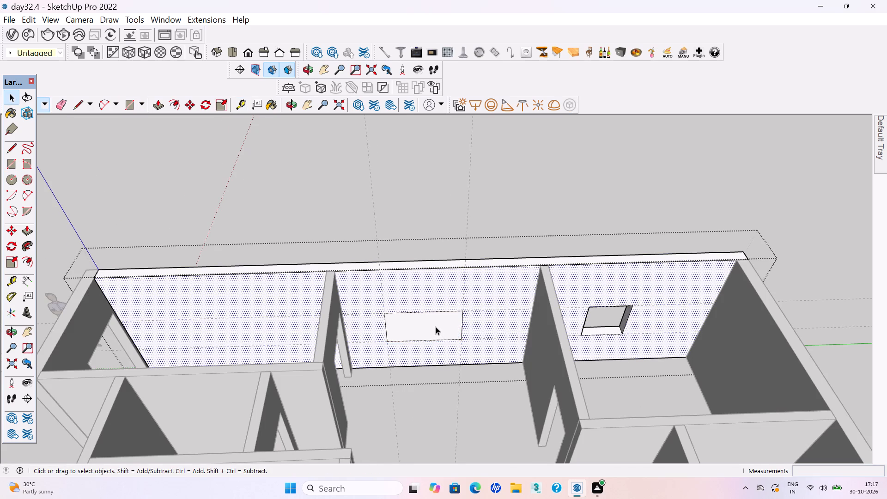
click(436, 327)
key(p)
click(436, 327)
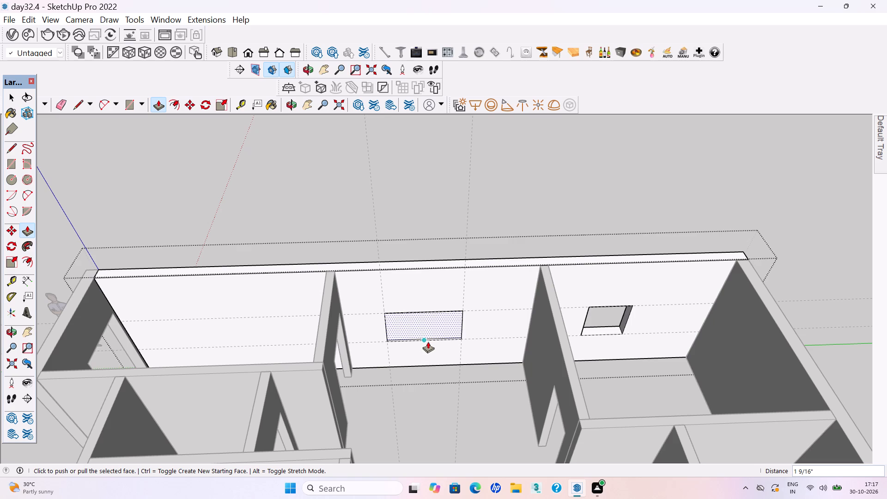
key(ctrl+z)
click(430, 331)
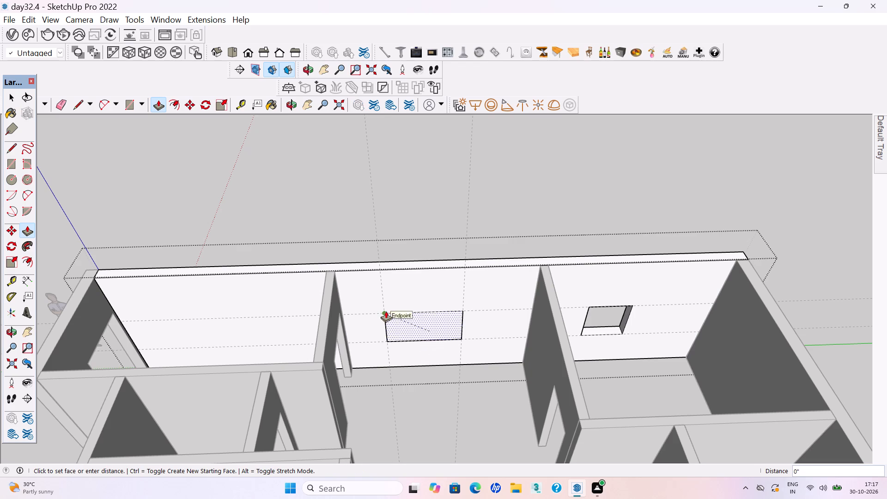
click(394, 317)
scroll(422, 358, down, 5)
key(space)
click(439, 236)
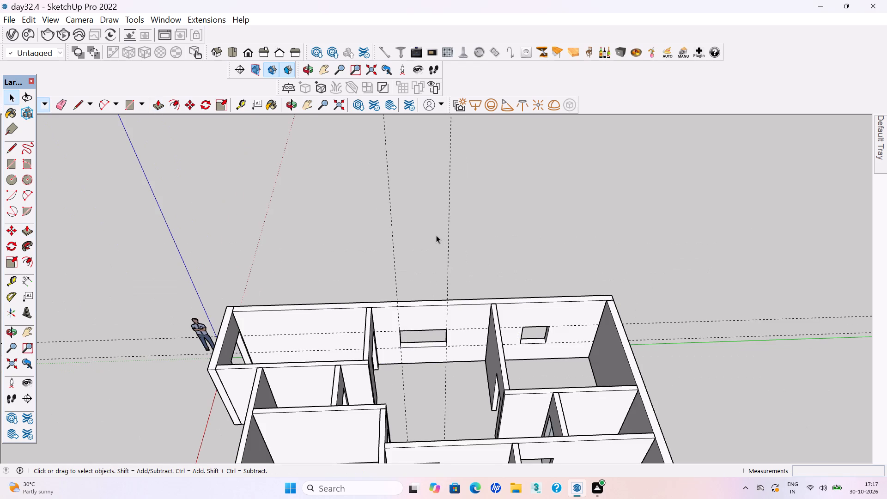
Save the model and delete the window's two vertical and two horizontal guides.
key(ctrl+s)
key(ctrl+s)
key(ctrl+s)
scroll(461, 308, down, 3)
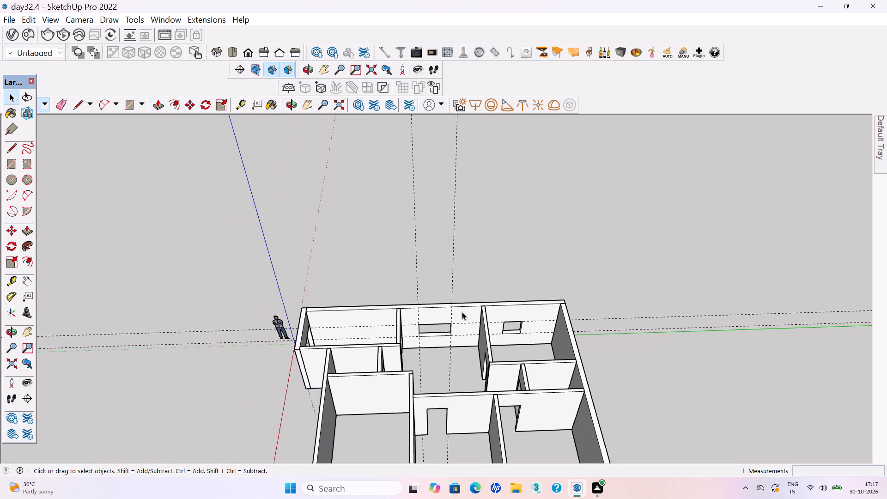
scroll(462, 312, down, 1)
drag(472, 253, 365, 185)
key(Delete)
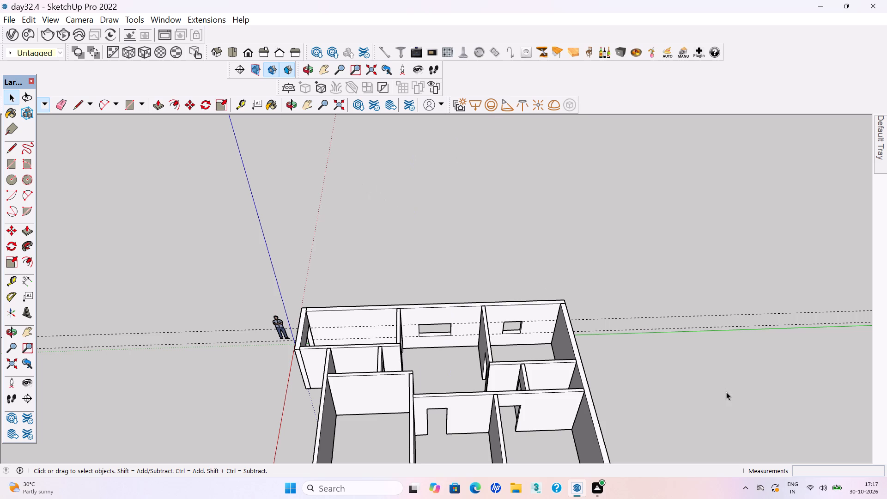
drag(719, 353, 687, 281)
key(Delete)
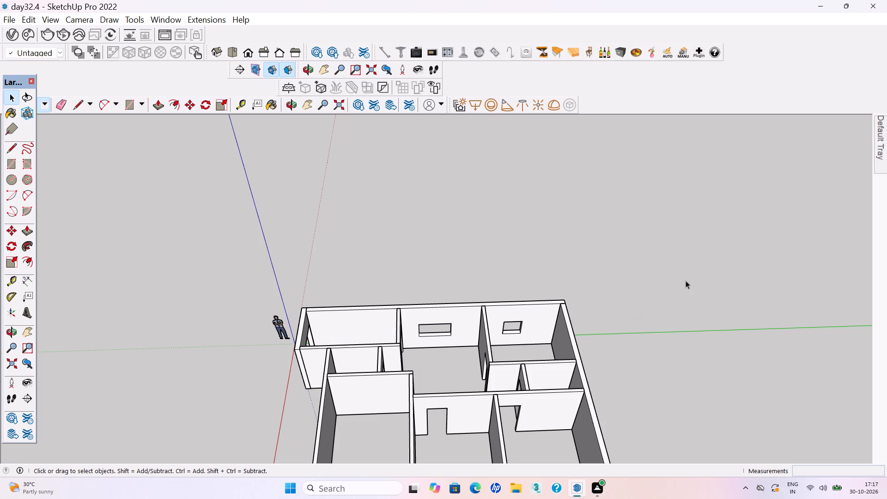
Place vertical guides on the short outer wall behind the glazed door, about 1' 1" from the passage partition and about 2' 1" further.
scroll(686, 280, down, 2)
scroll(462, 310, down, 4)
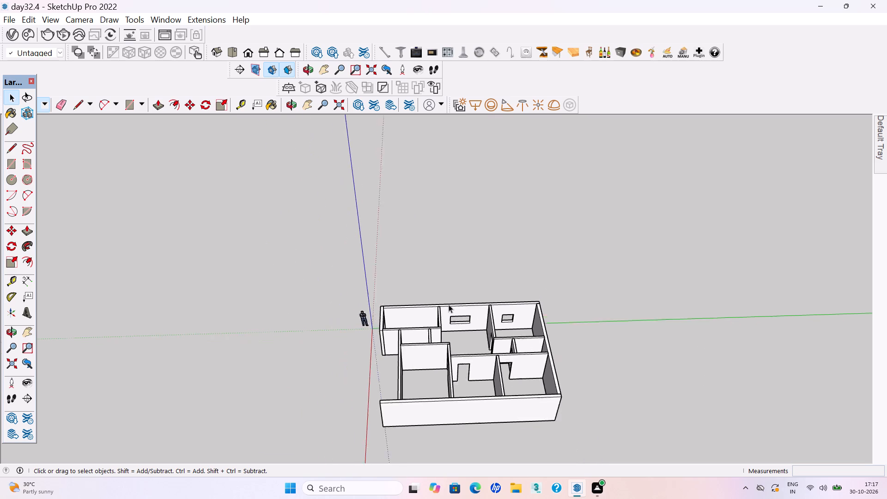
scroll(449, 304, down, 4)
middle_drag(421, 316, 778, 350)
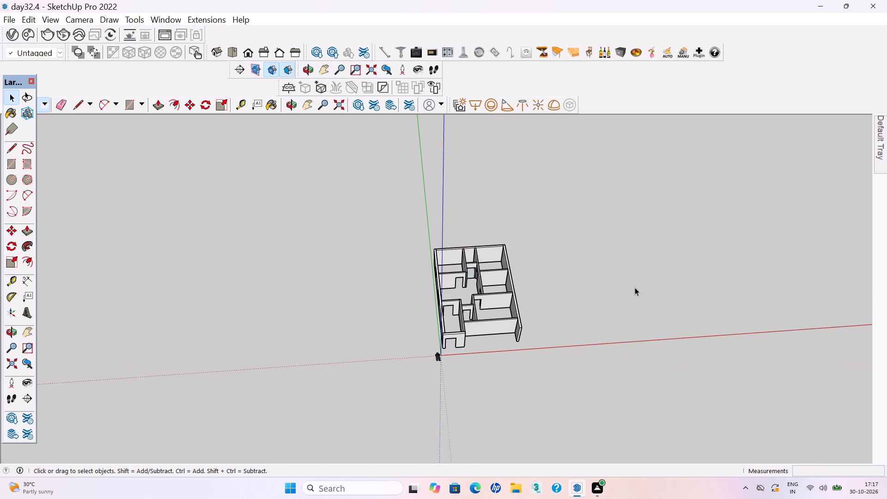
scroll(530, 240, up, 1)
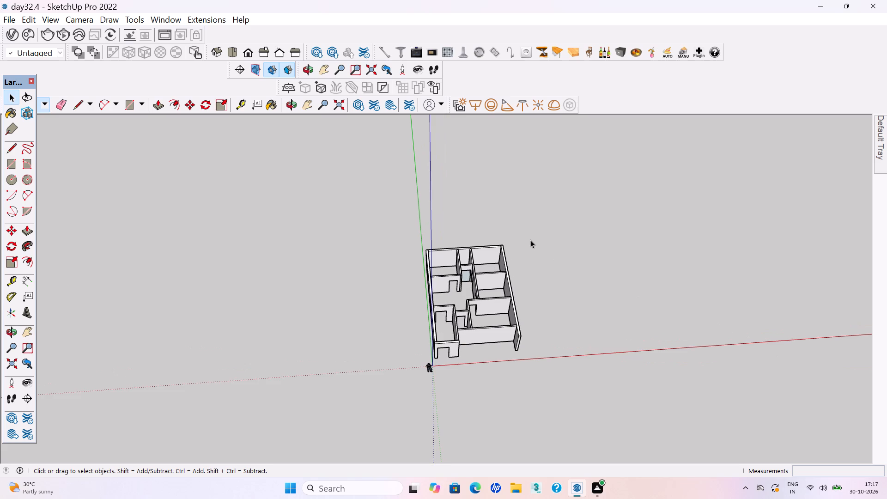
scroll(479, 243, up, 12)
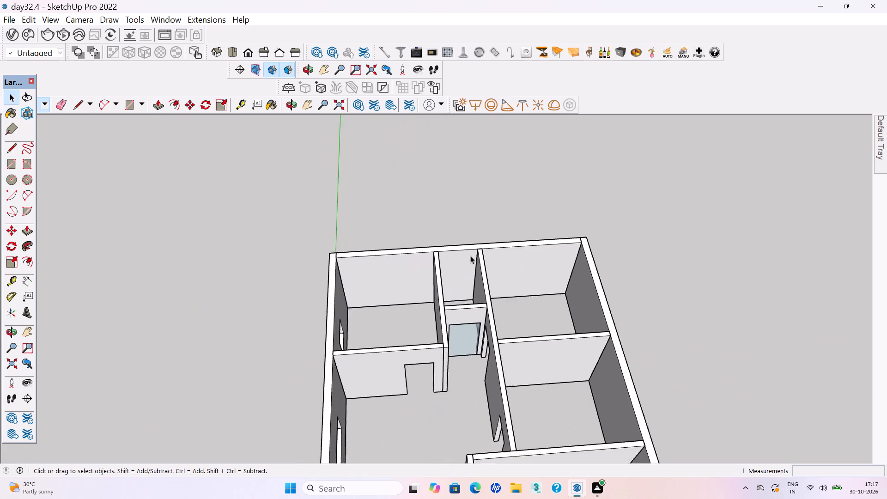
scroll(470, 256, up, 5)
middle_drag(469, 279, 453, 278)
middle_drag(448, 278, 438, 280)
scroll(449, 321, up, 1)
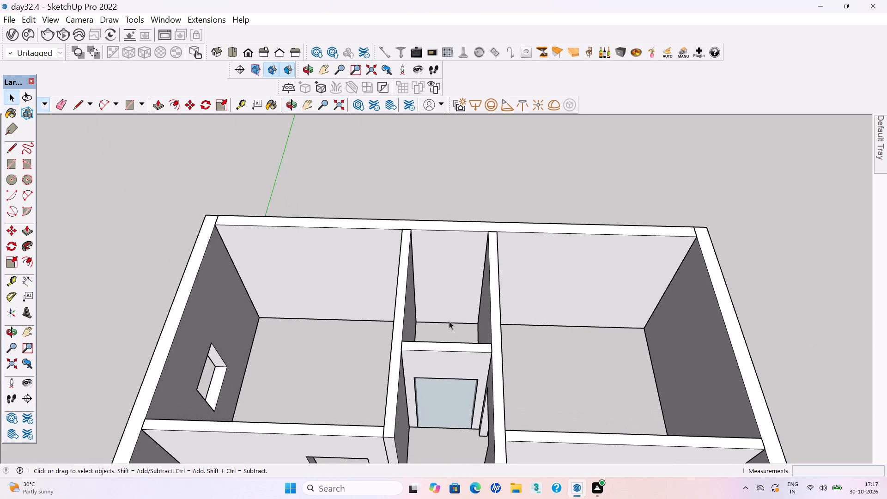
key(t)
click(416, 294)
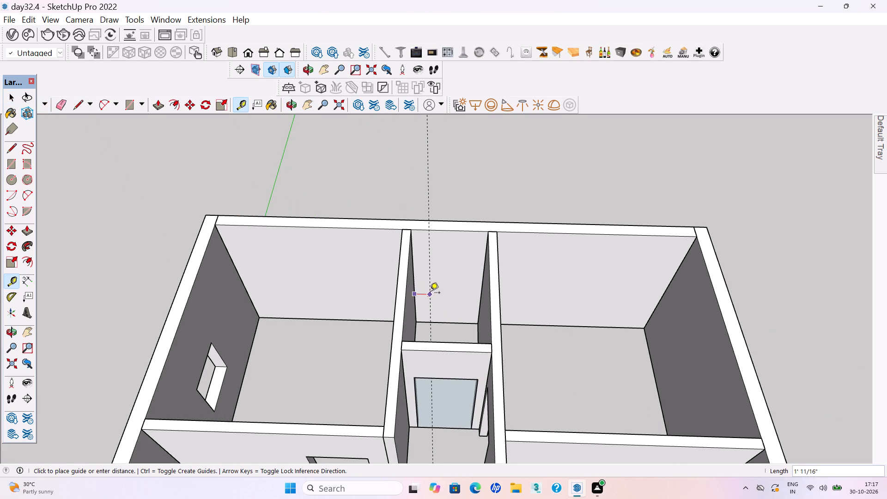
click(430, 292)
click(431, 272)
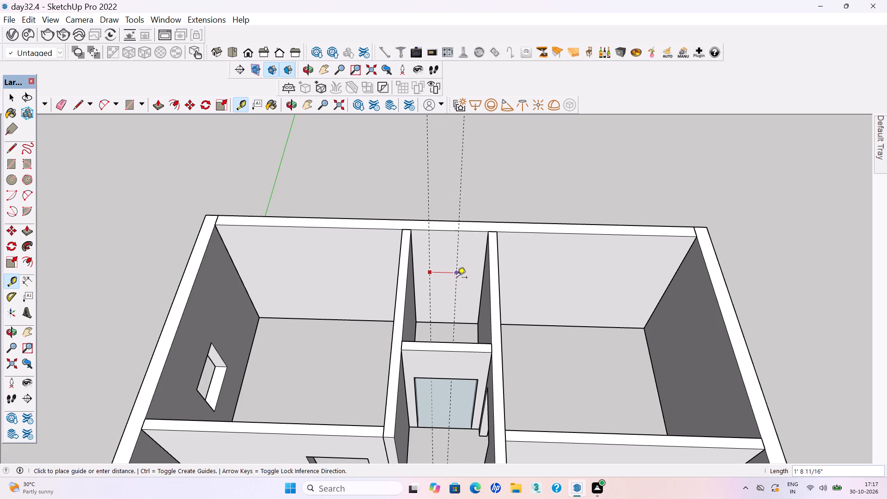
click(462, 280)
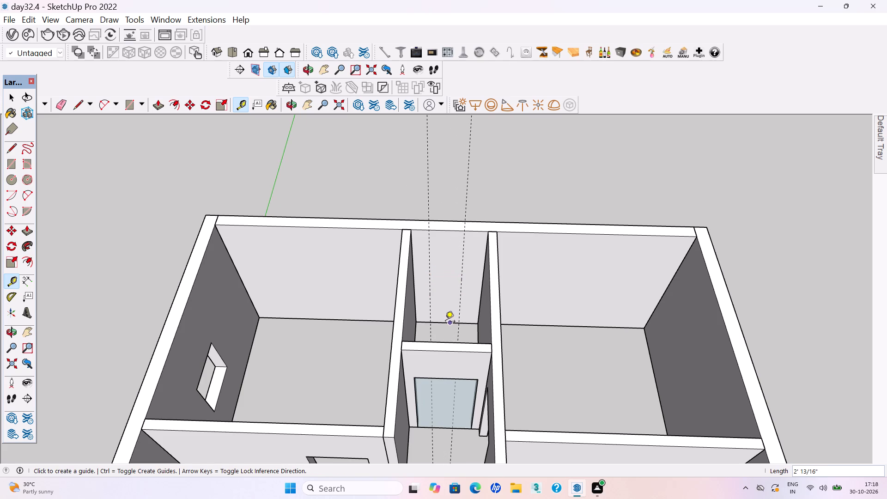
Add horizontal guides on that end wall about 3' 11" above the floor and about 2' 2" higher, placing the upper one twice.
click(445, 322)
click(438, 291)
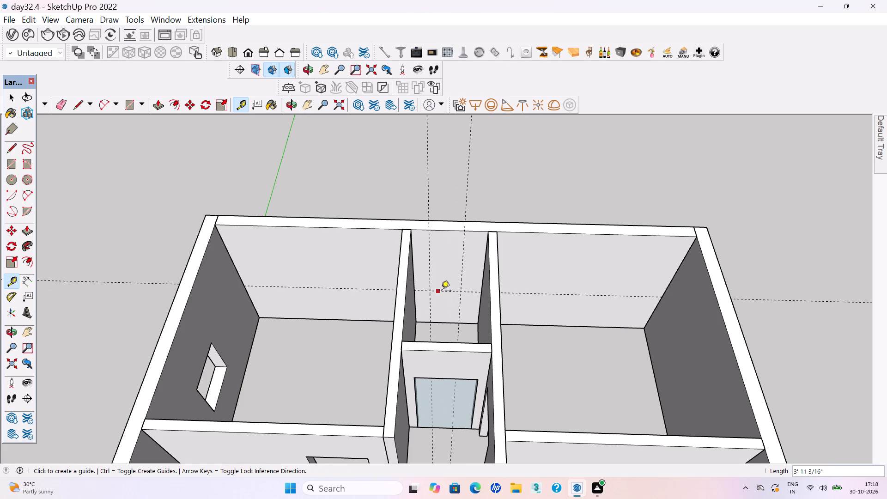
click(443, 292)
click(438, 265)
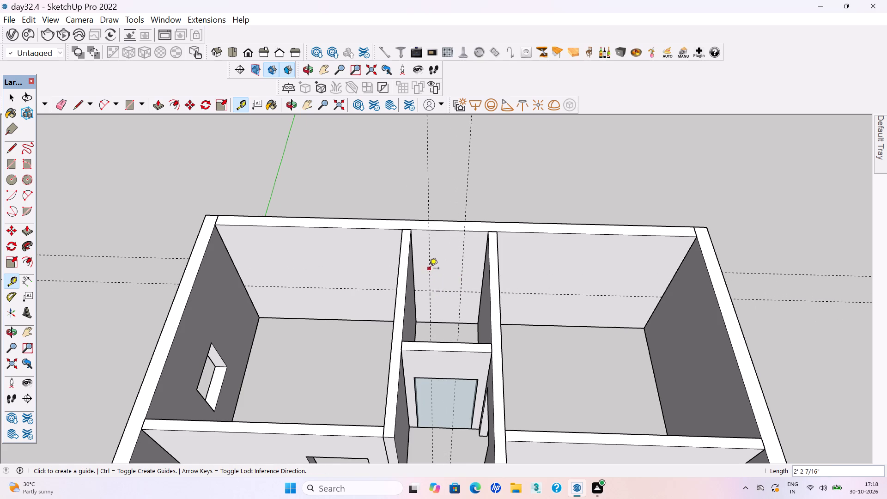
click(443, 294)
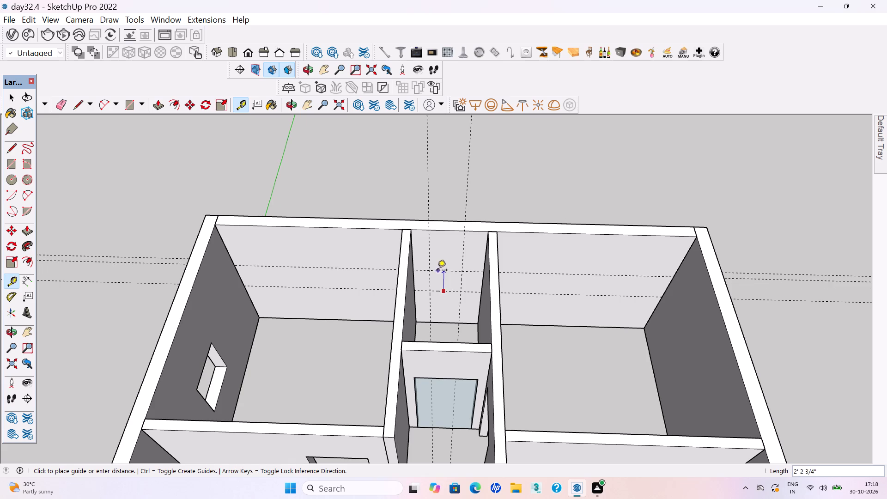
click(436, 267)
Inside the end wall's group, draw the small passage window rectangle between the guides and push it through the wall.
key(space)
double_click(442, 281)
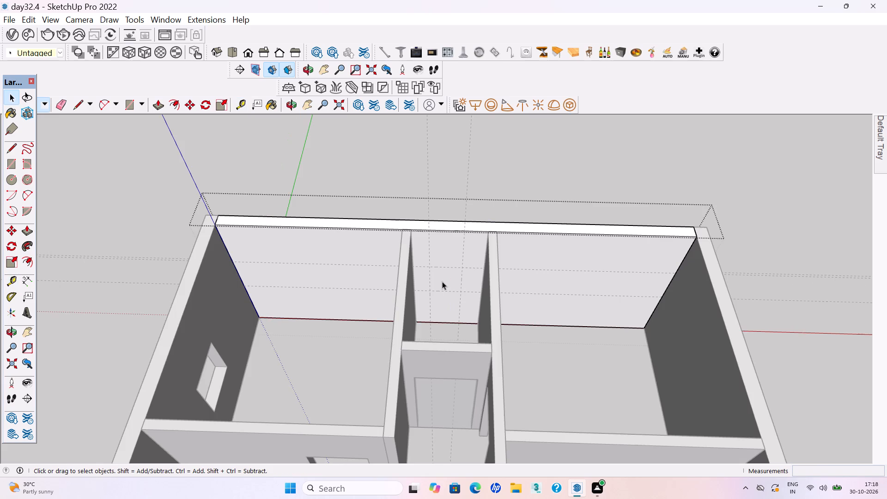
click(443, 280)
scroll(451, 286, up, 3)
key(r)
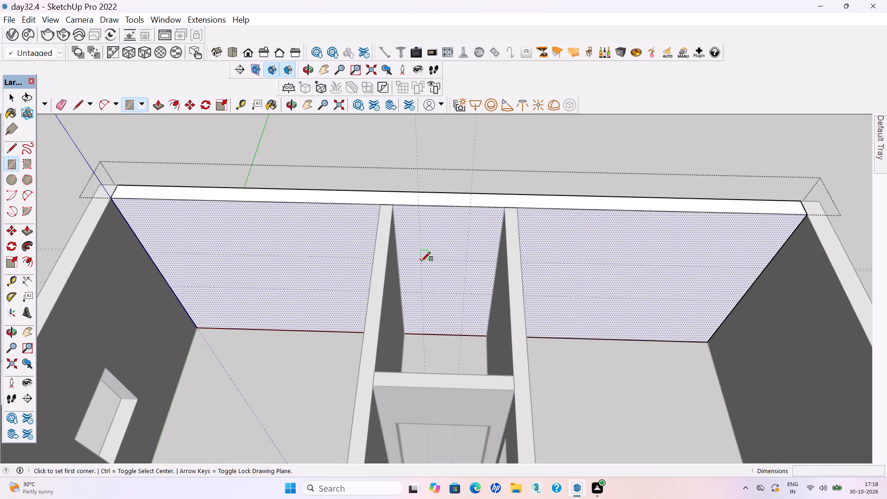
click(421, 261)
click(463, 293)
key(space)
click(449, 281)
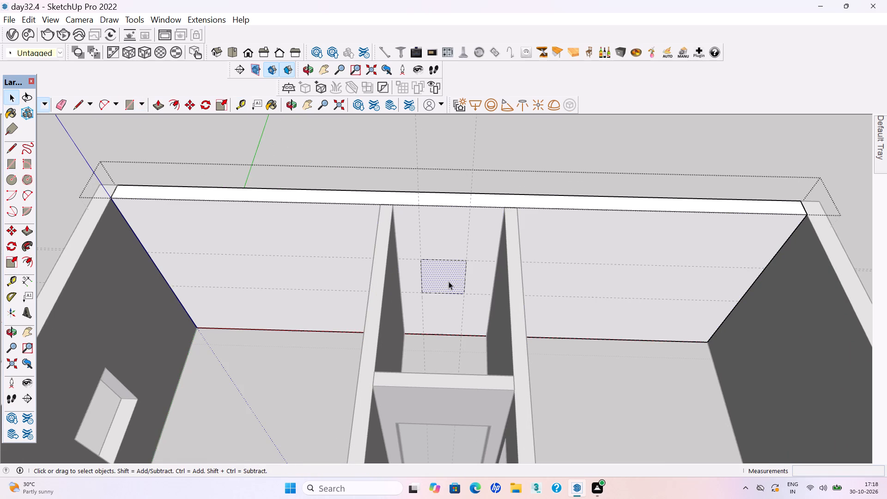
key(p)
click(449, 281)
click(431, 268)
scroll(433, 287, up, 1)
scroll(454, 309, down, 4)
key(space)
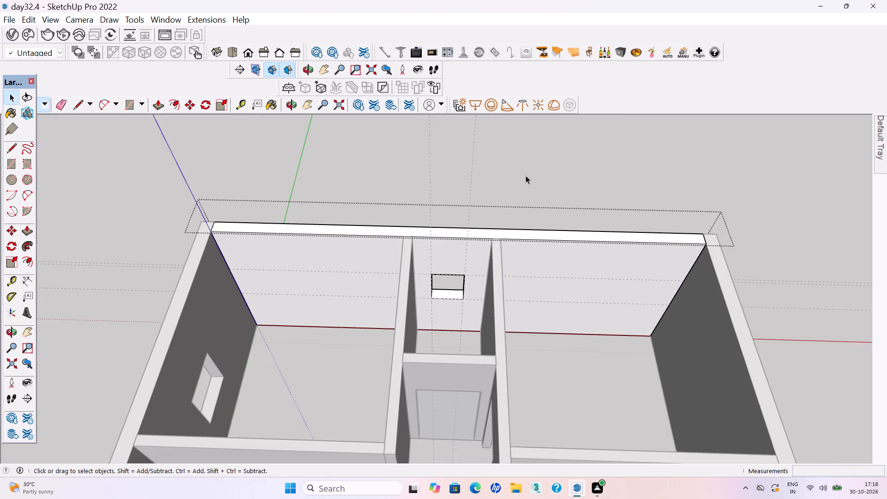
Leave the end wall's group, save the model, and delete the small passage window's vertical and horizontal guides.
click(526, 176)
key(ctrl+s)
key(ctrl+s)
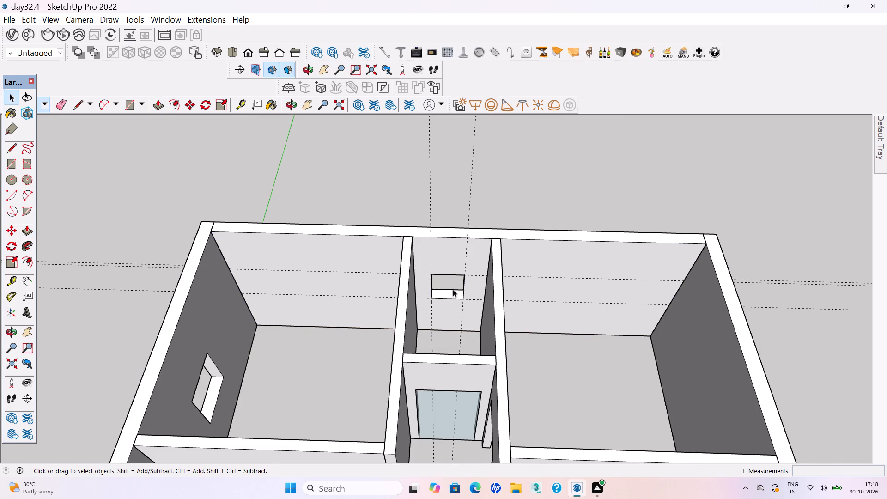
scroll(451, 299, down, 3)
drag(481, 208, 433, 169)
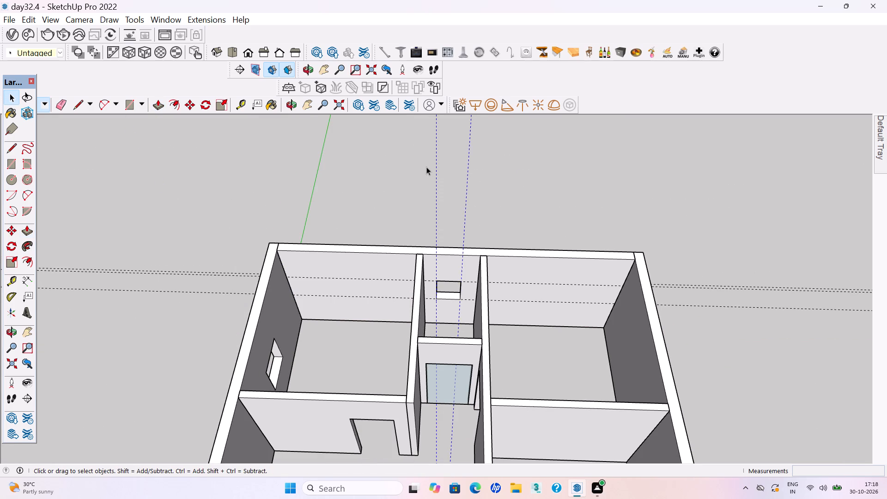
key(Delete)
drag(801, 339, 773, 266)
key(Delete)
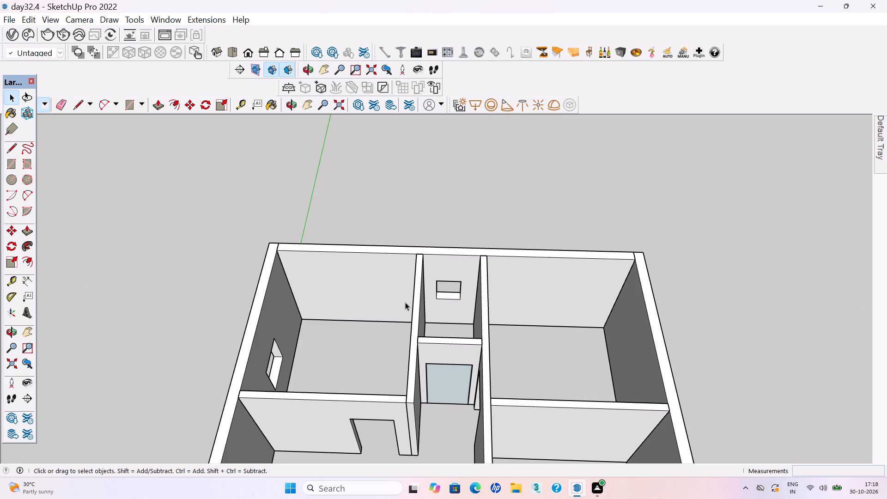
Place vertical guides on the end wall of the corner room beside the passage, about 3' 11" from the passage partition and 3' further.
scroll(421, 319, down, 13)
middle_drag(472, 328, 476, 298)
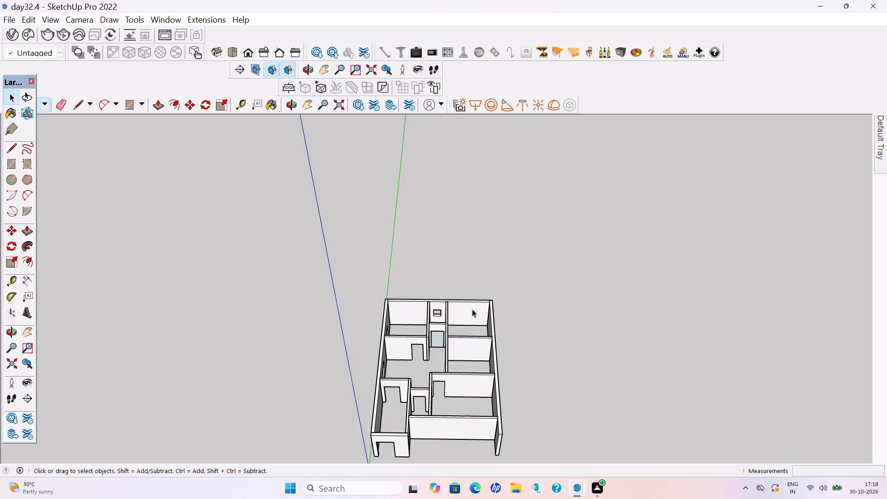
scroll(472, 312, up, 3)
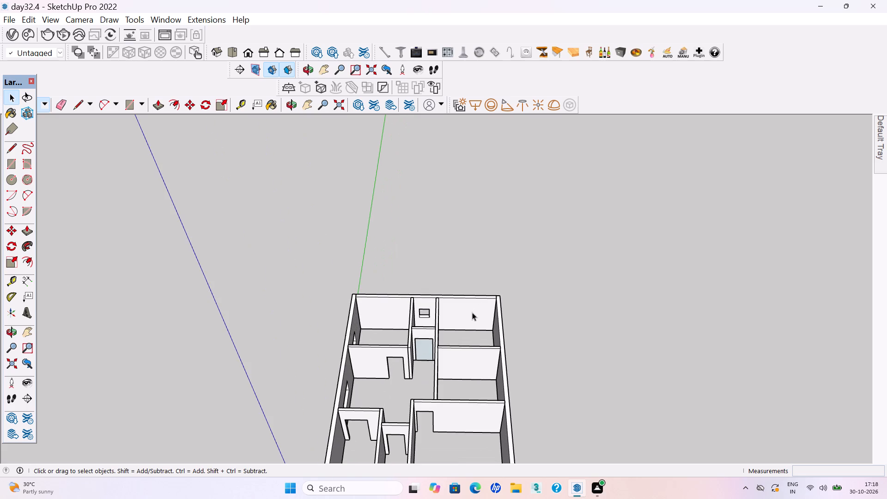
scroll(465, 326, up, 1)
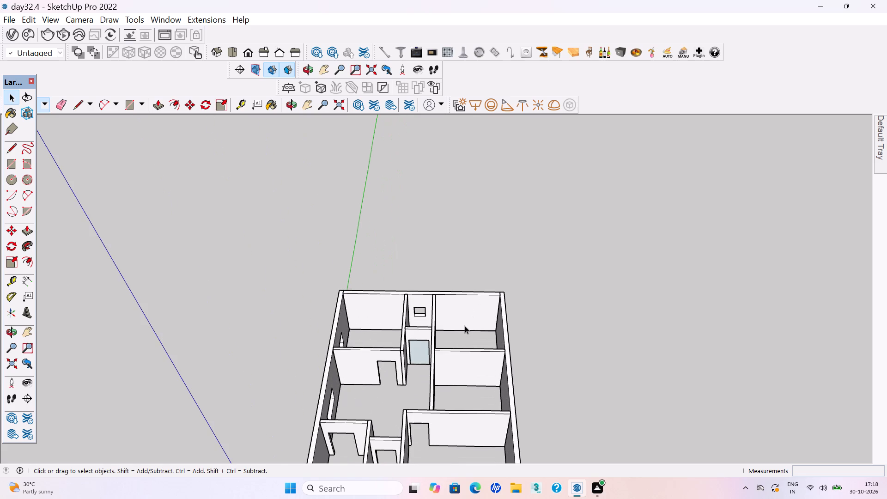
scroll(461, 326, up, 4)
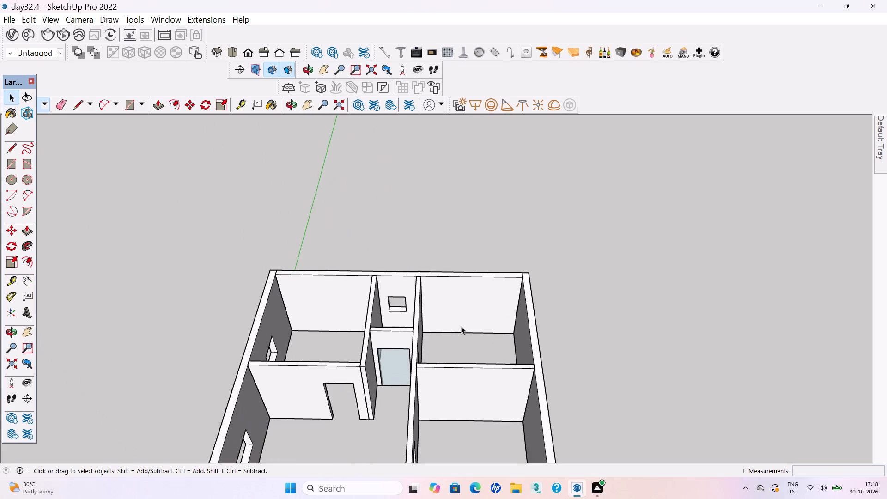
scroll(502, 319, up, 2)
middle_drag(498, 292, 488, 273)
scroll(491, 286, up, 4)
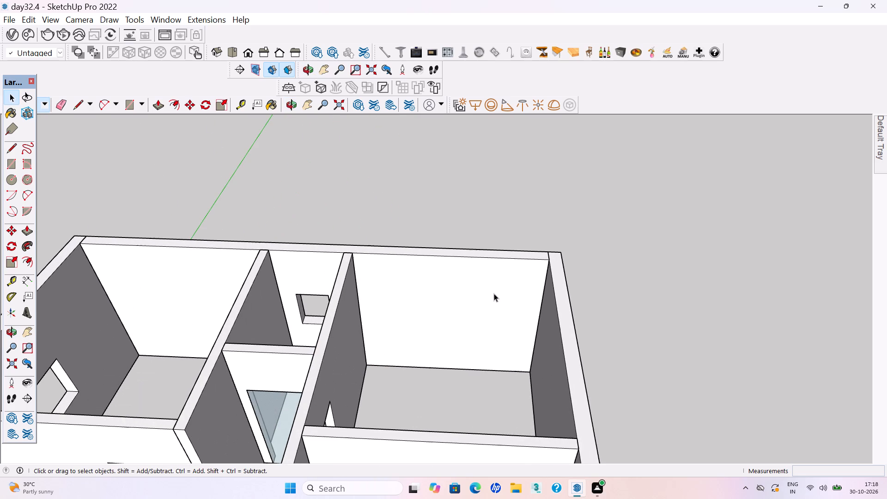
key(t)
click(360, 311)
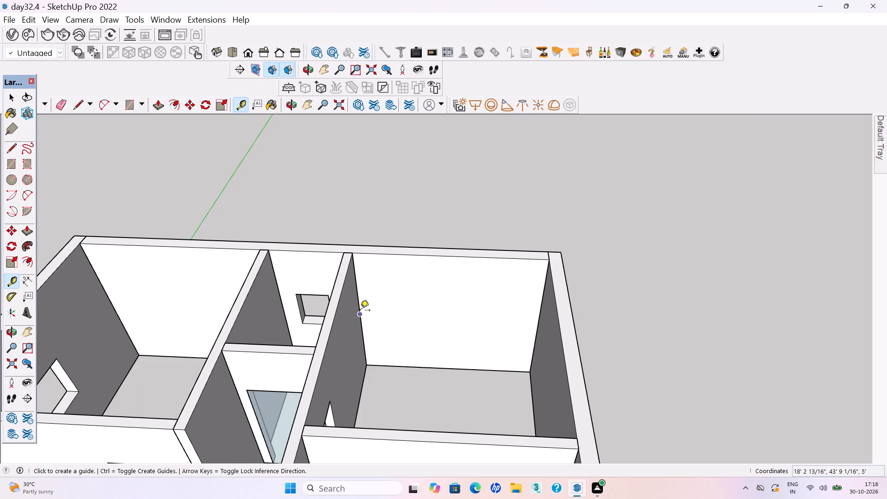
click(420, 321)
click(419, 303)
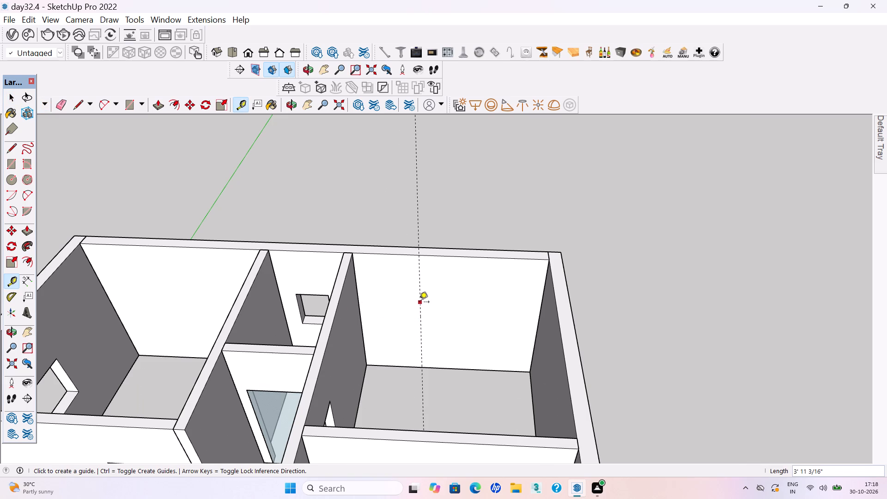
text(3')
key(Return)
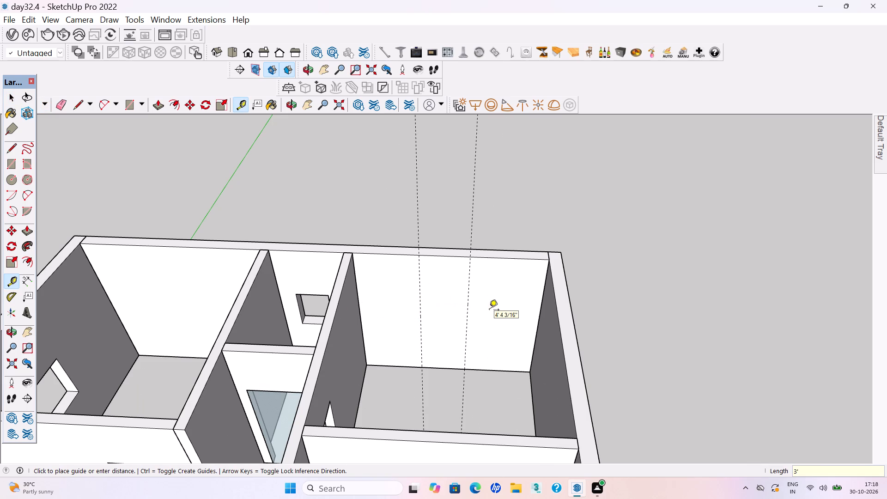
Add horizontal guides on the corner room's end wall, 3' above the floor and 3' higher.
click(447, 370)
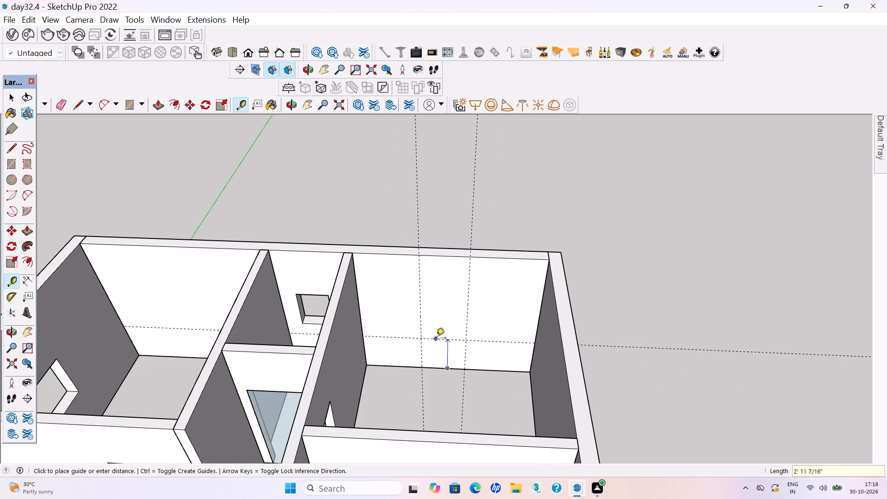
text(3')
key(Return)
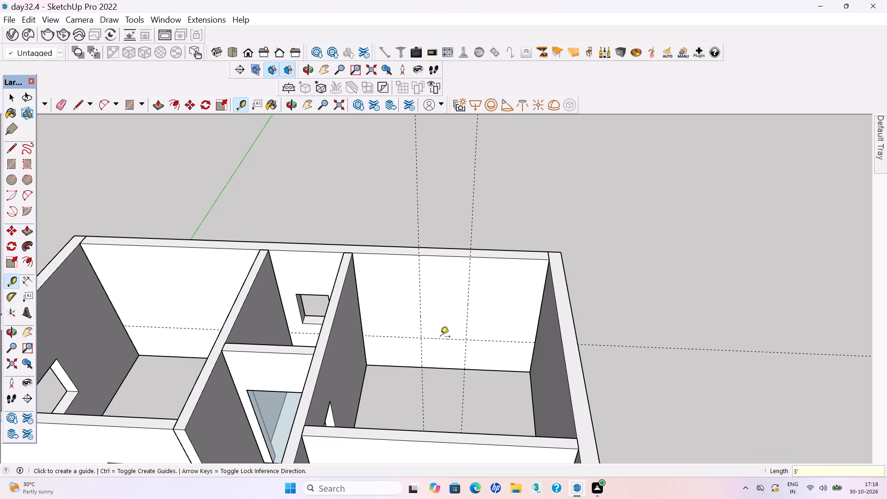
click(441, 337)
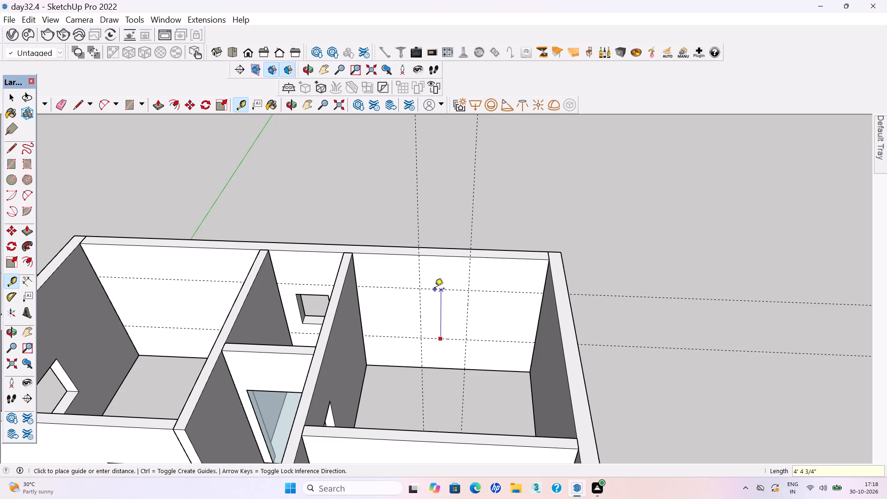
text(3')
key(Return)
key(space)
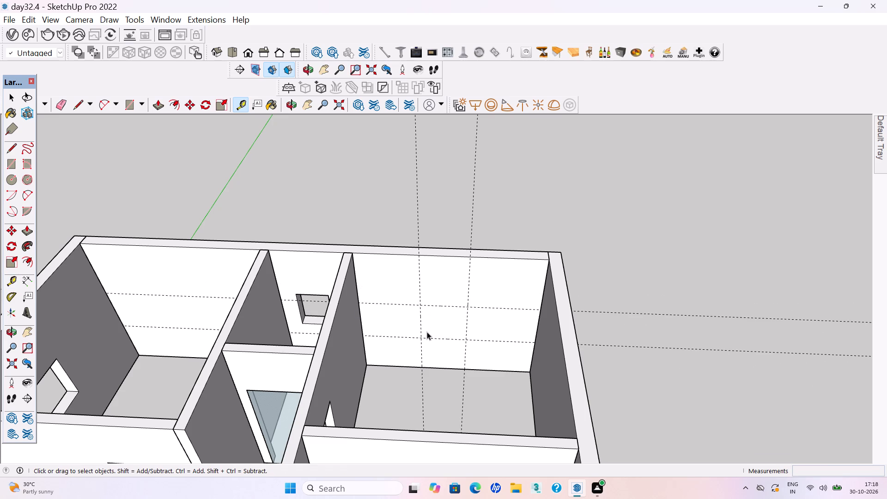
Inside the end wall's group, draw the 3' by 3' window rectangle between the guides and push it 9" through the wall.
double_click(427, 332)
click(427, 332)
key(r)
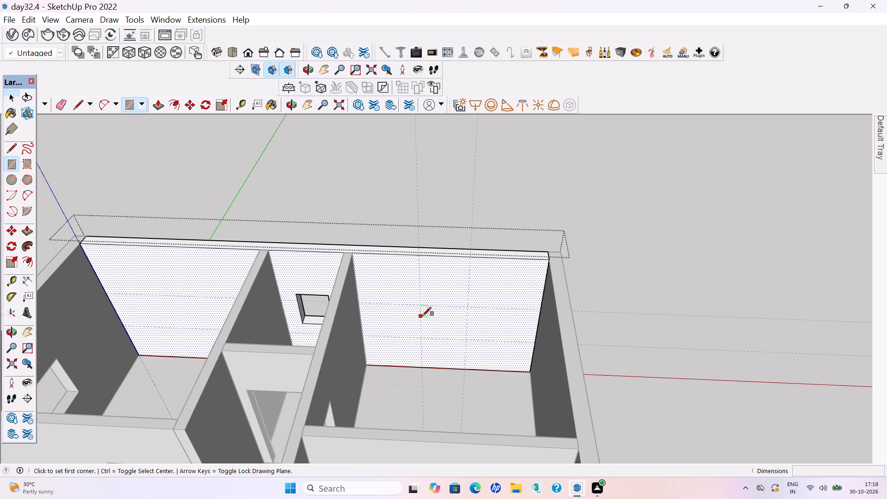
click(421, 306)
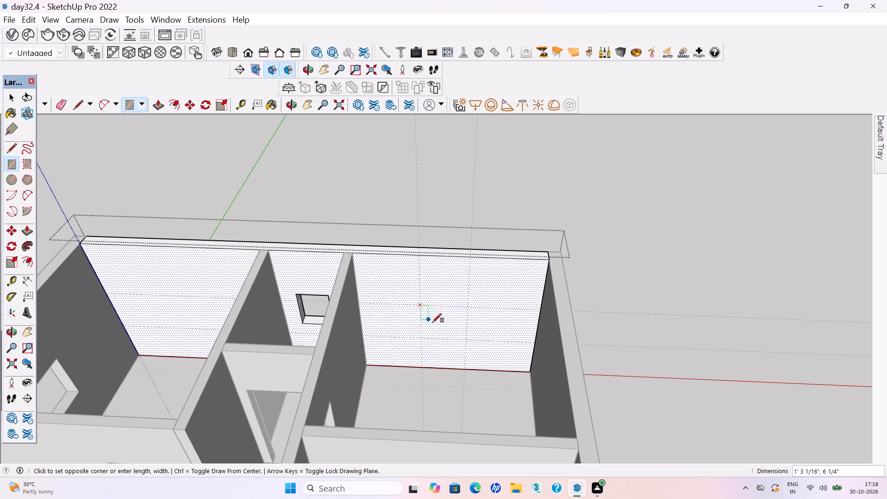
click(467, 341)
key(space)
click(444, 329)
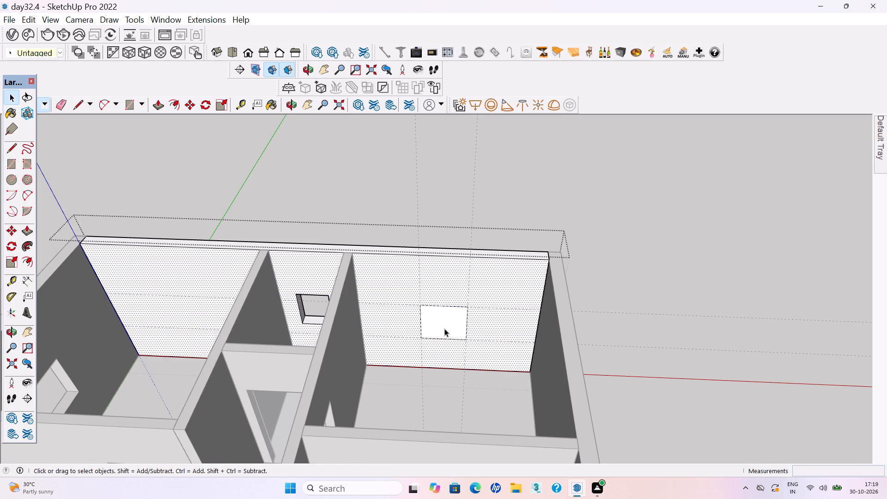
key(p)
click(444, 329)
click(432, 320)
scroll(432, 322, down, 3)
key(space)
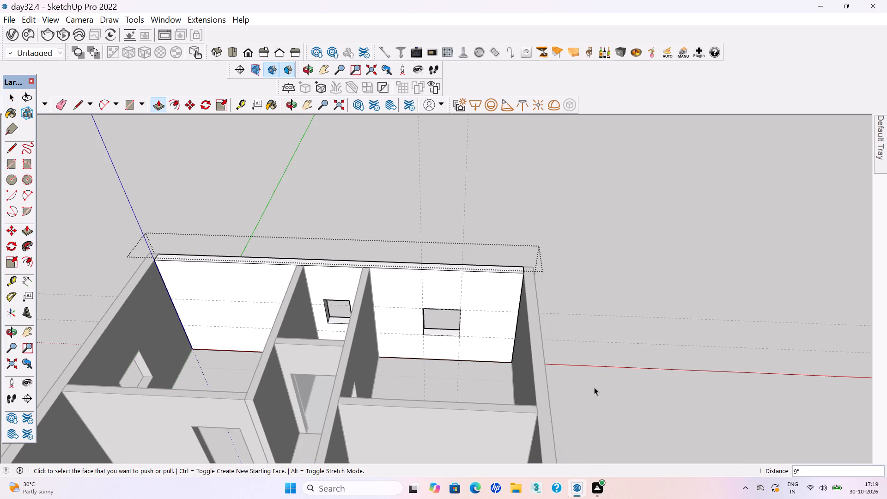
click(598, 393)
Delete the two horizontal and two vertical guides of the corner room's end-wall window.
drag(661, 369, 648, 287)
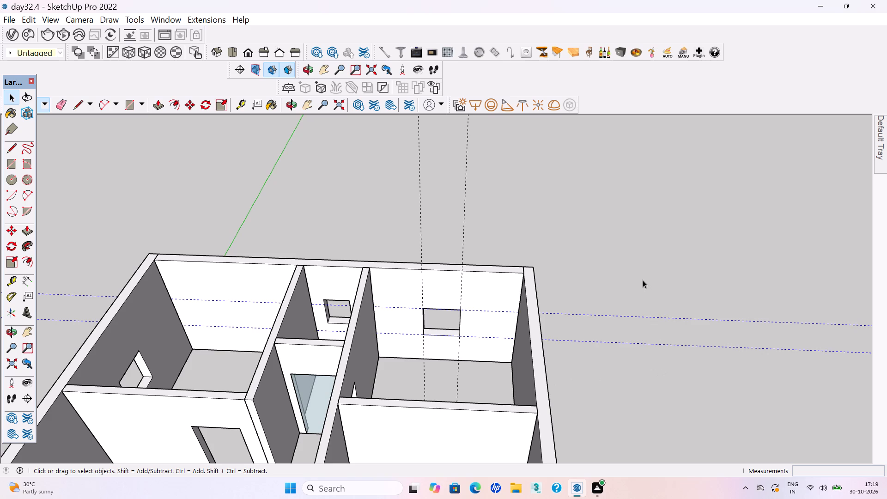
key(Delete)
drag(520, 207, 403, 166)
key(Delete)
Place vertical guides on the same corner room's long outer wall, about 6' 6" from the end-wall corner and 3' further.
scroll(469, 195, down, 5)
middle_drag(432, 247, 773, 264)
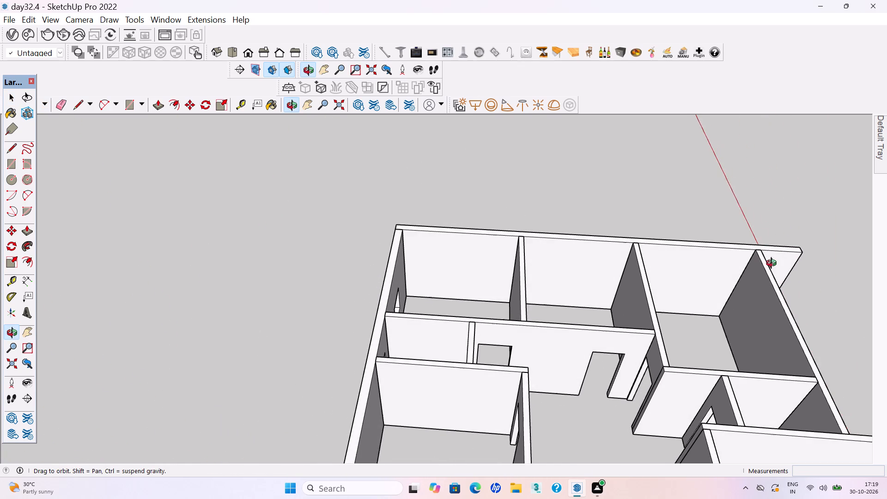
middle_drag(773, 264, 773, 263)
scroll(525, 252, up, 3)
middle_drag(436, 260, 431, 261)
middle_drag(427, 263, 417, 277)
middle_click(417, 277)
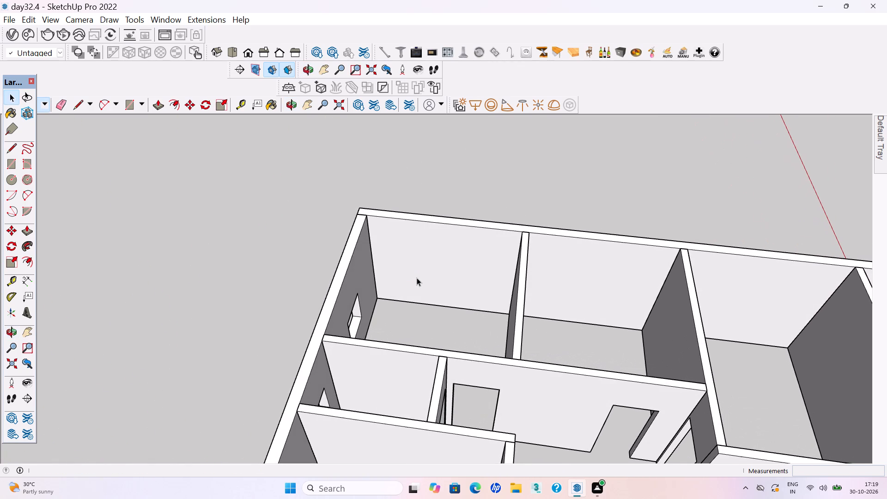
key(h)
drag(412, 288, 387, 281)
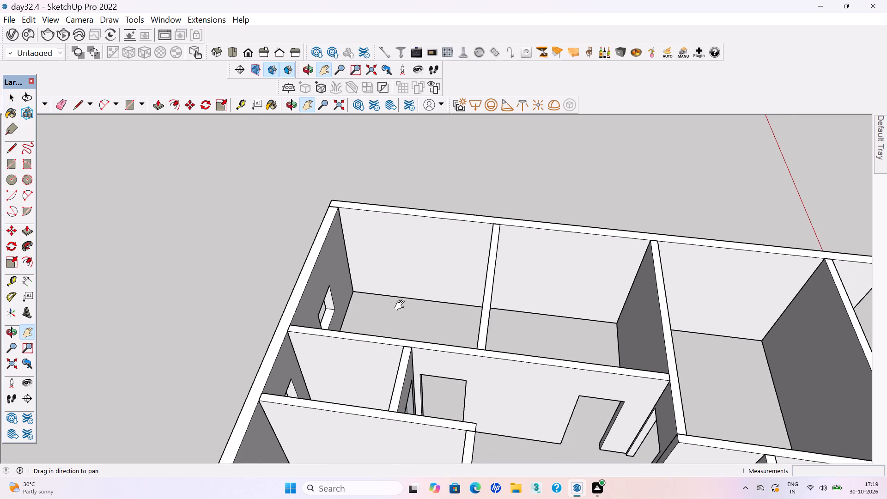
middle_drag(413, 314, 441, 312)
scroll(424, 294, up, 1)
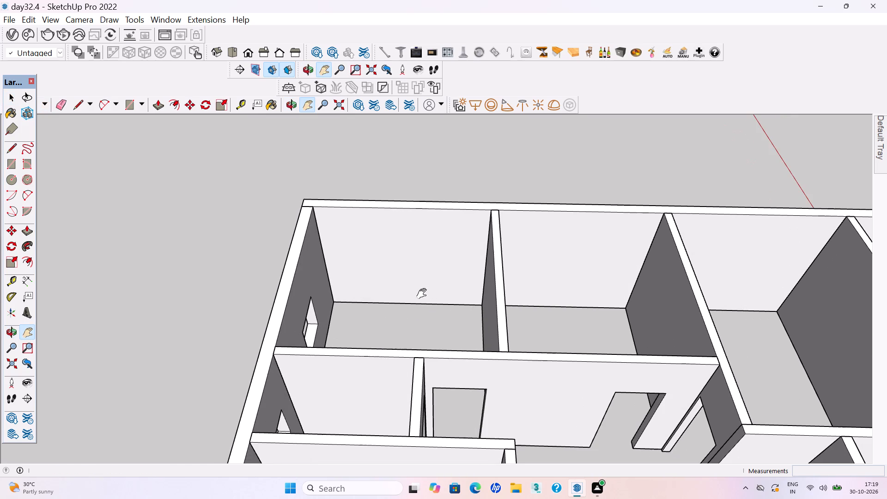
key(t)
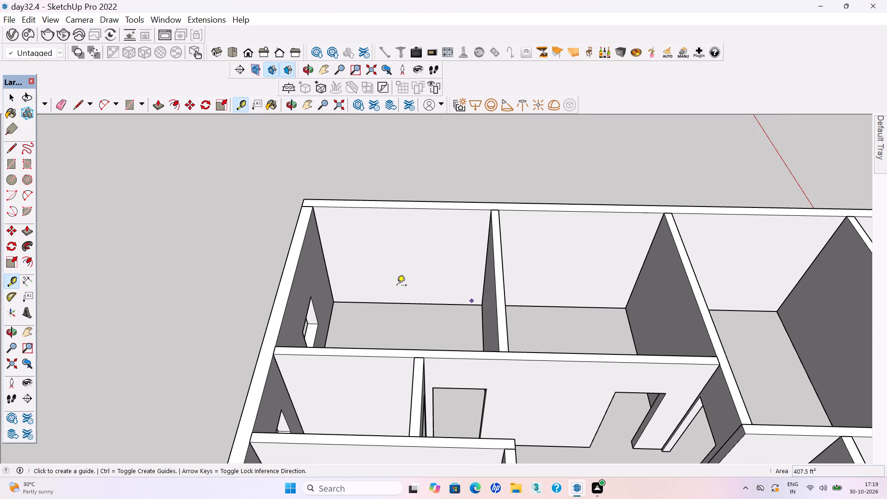
click(325, 264)
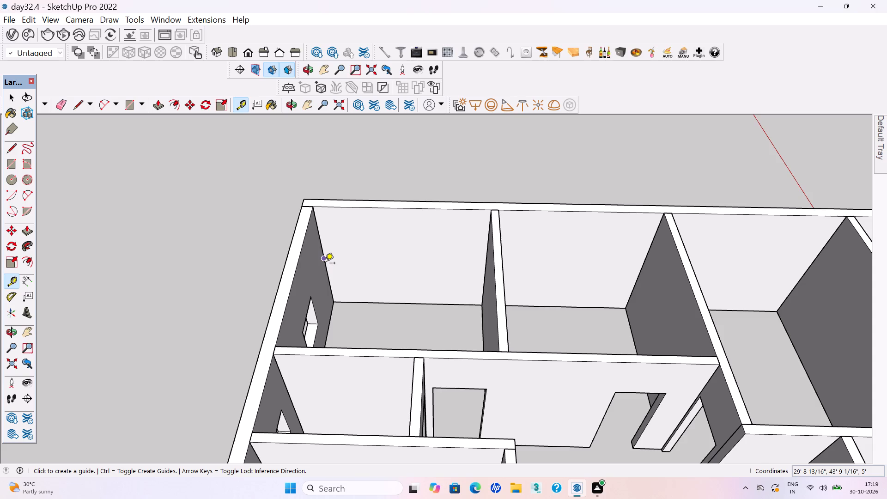
click(412, 257)
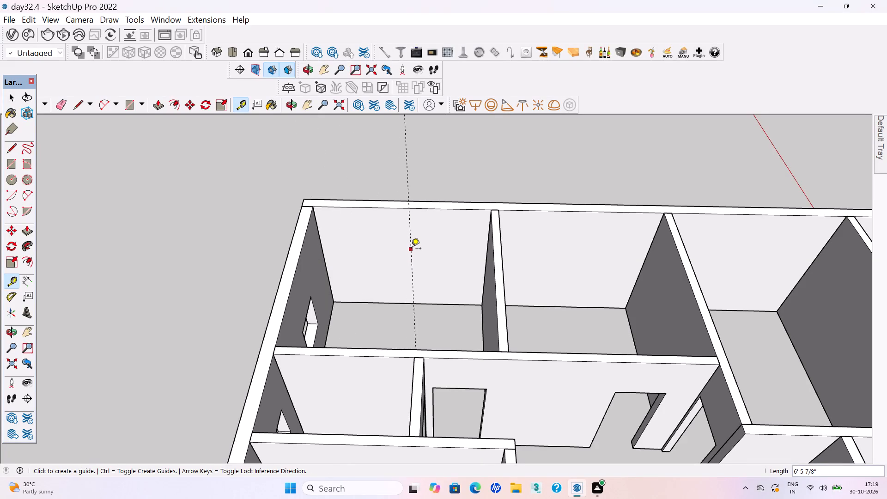
click(411, 249)
text(3')
key(Return)
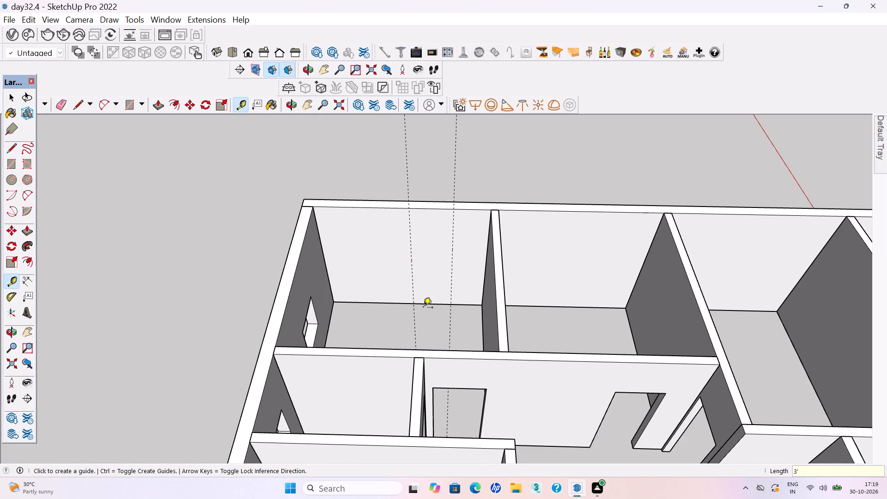
Add horizontal guides on the long outer wall, 3' above the floor and 3' higher.
click(434, 306)
text(3')
key(Return)
click(426, 281)
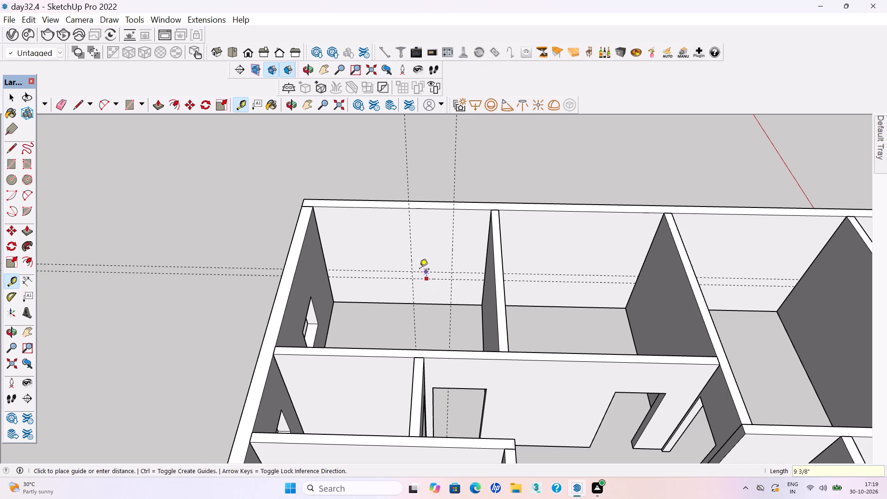
text(3')
key(Return)
scroll(472, 246, down, 3)
key(space)
Inside the long outer wall's group, draw the 3' by 3' window rectangle between the guides and push it through the wall.
scroll(412, 260, up, 2)
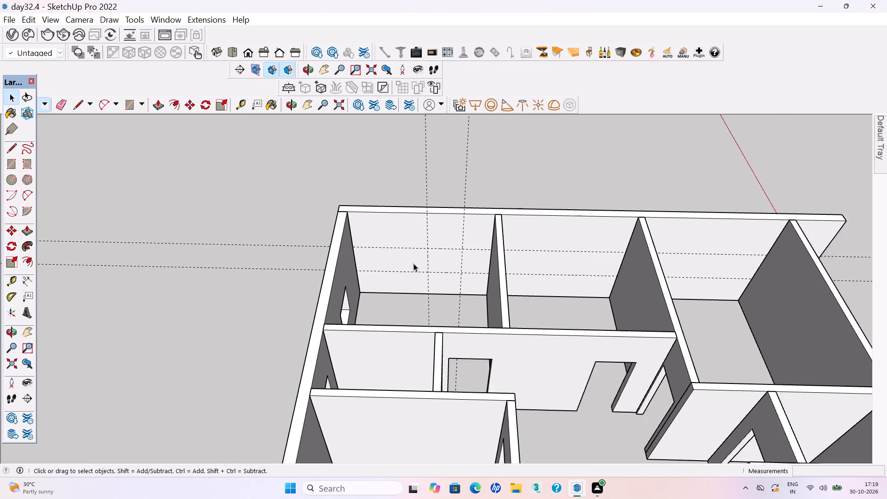
scroll(413, 263, up, 3)
double_click(450, 252)
click(450, 252)
key(r)
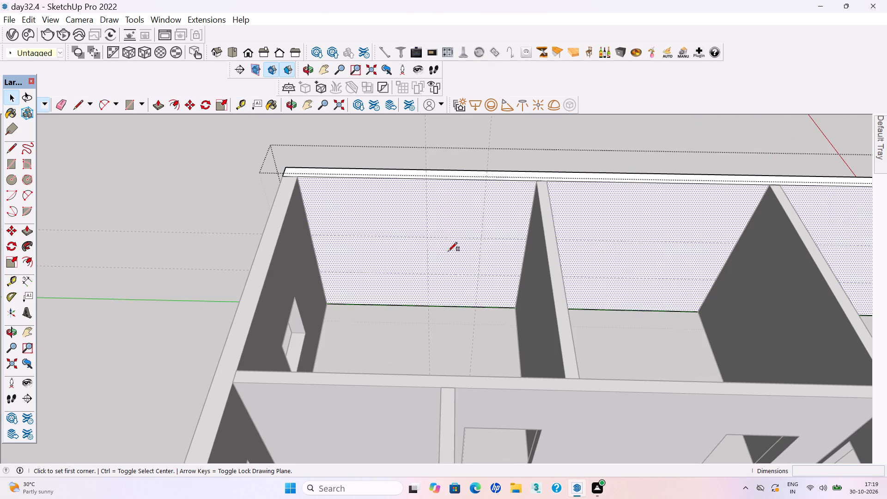
click(428, 237)
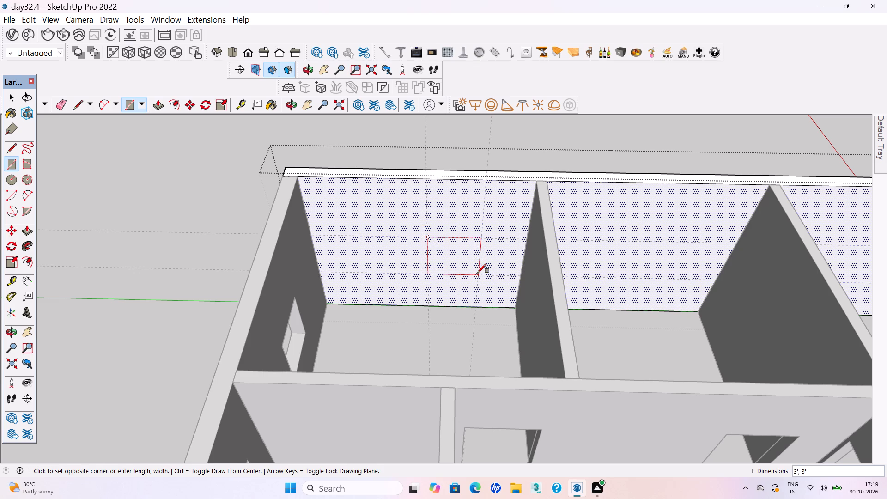
click(477, 273)
key(space)
click(456, 267)
key(p)
click(469, 264)
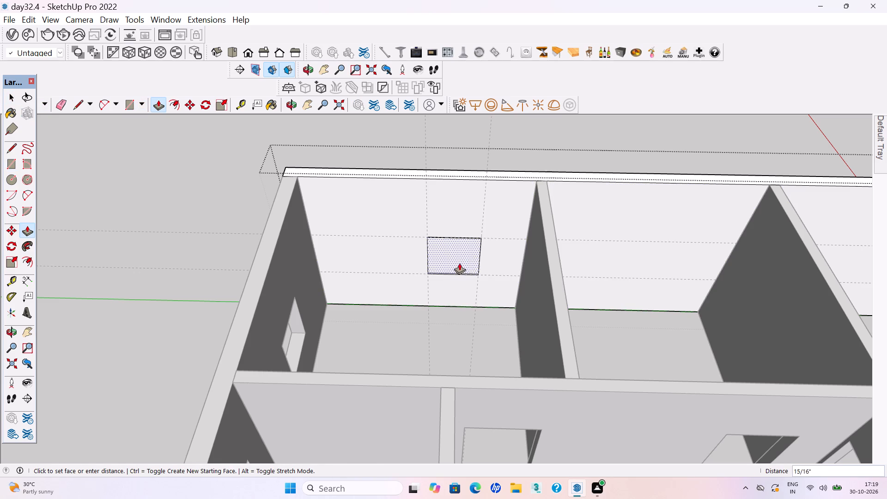
click(442, 251)
scroll(429, 306, down, 8)
key(space)
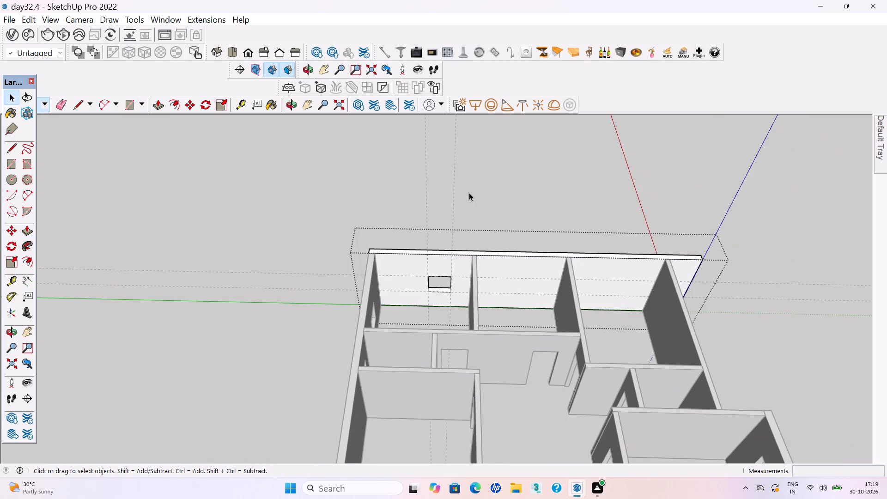
click(469, 192)
Delete the long-wall window's two vertical and two horizontal guides, and save the model.
drag(437, 177, 343, 148)
drag(494, 186, 400, 157)
key(Delete)
drag(835, 323, 795, 271)
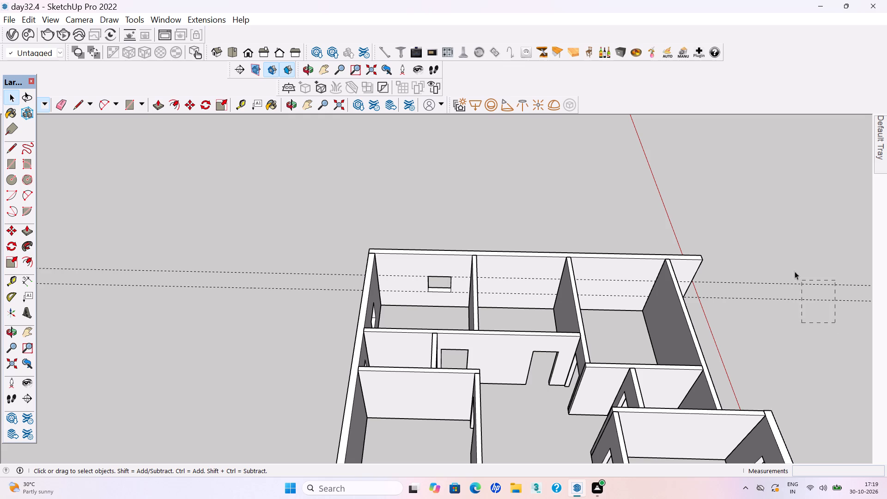
drag(795, 271, 769, 242)
key(Delete)
key(ctrl+s)
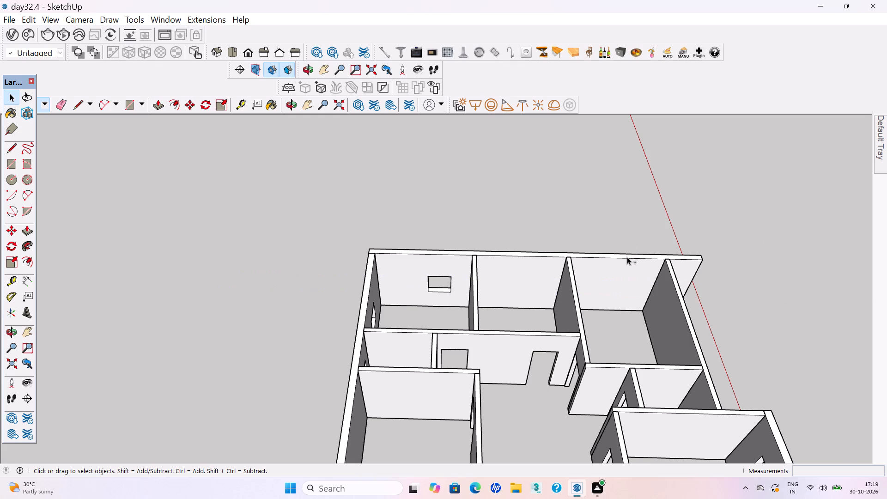
key(ctrl+s)
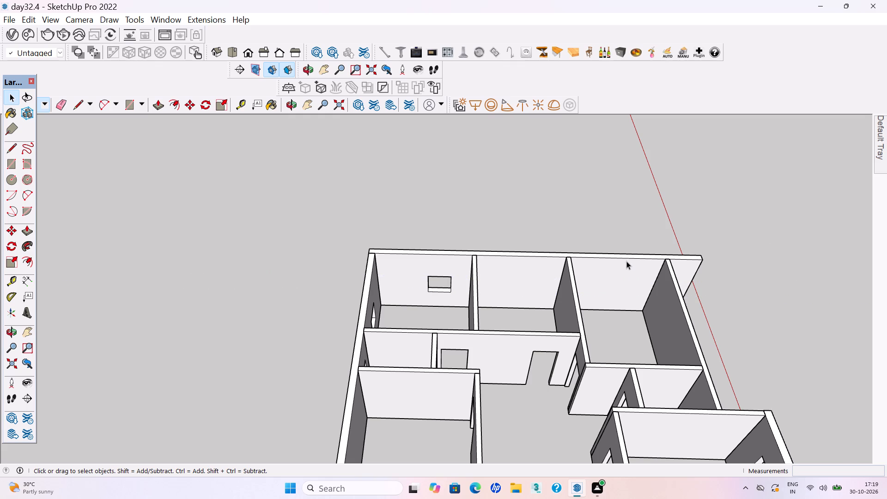
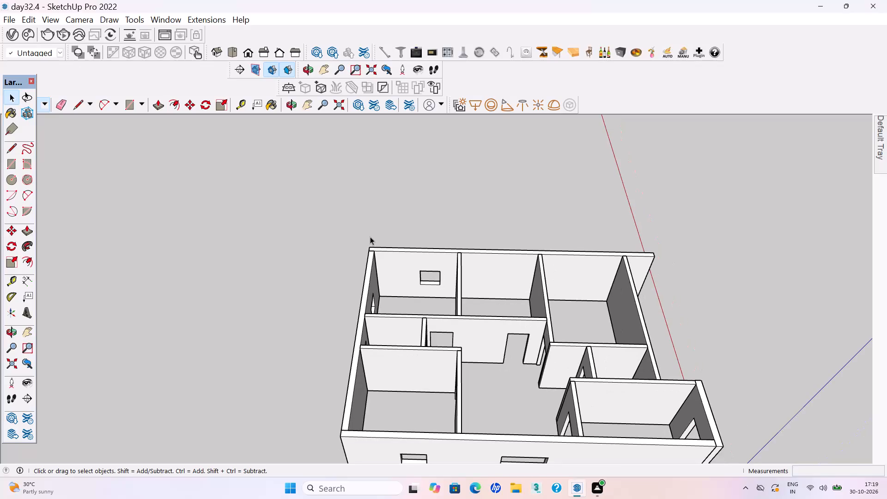
Place two vertical guides about 5' apart on the long outer wall inside the middle room, starting from its partition next to the corner room.
scroll(572, 256, up, 5)
middle_drag(535, 277, 509, 260)
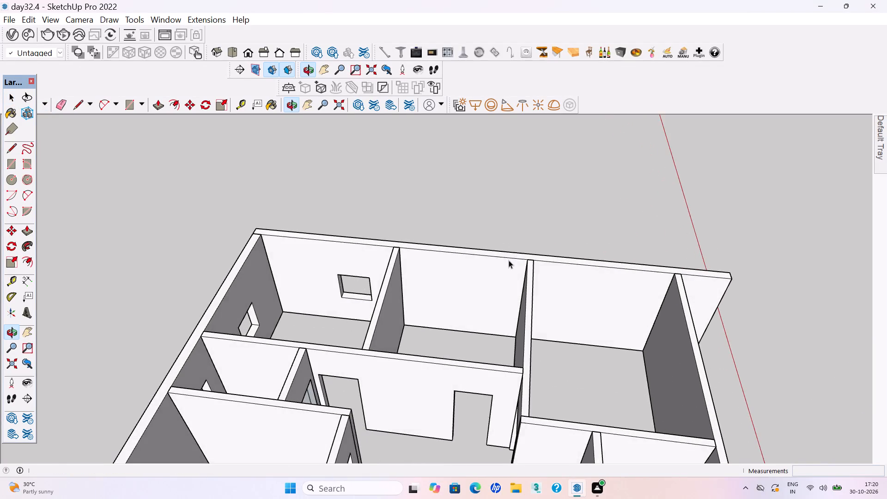
middle_drag(512, 259, 535, 250)
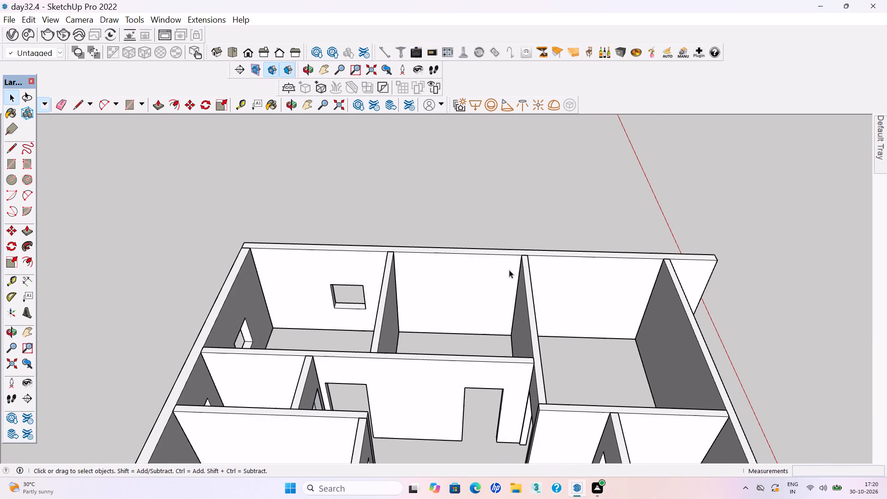
key(t)
click(397, 303)
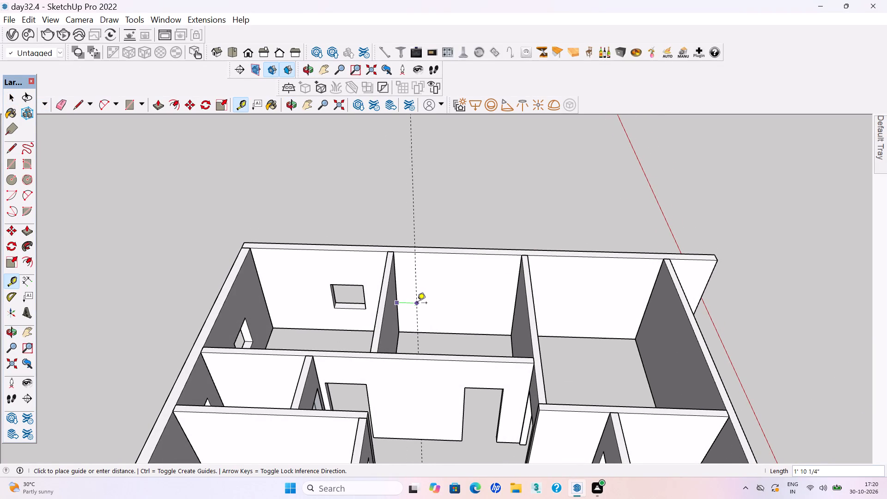
click(425, 304)
click(425, 289)
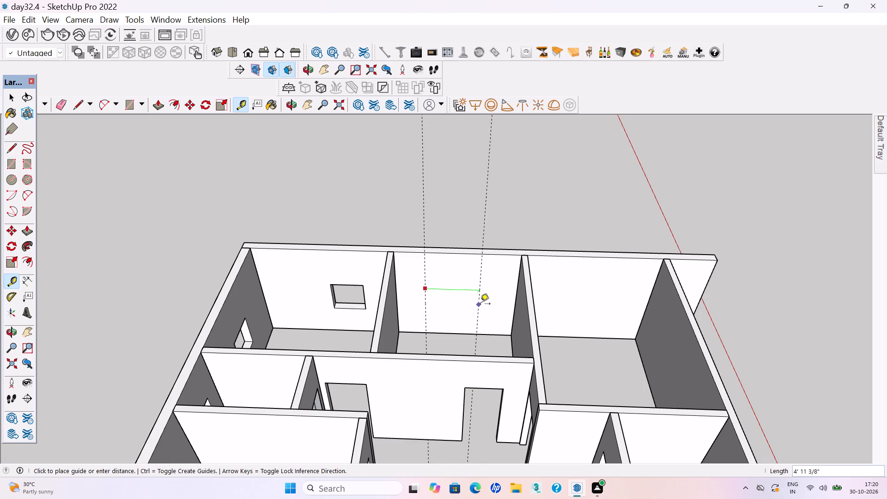
click(479, 304)
Add horizontal guides on the middle room's stretch of long outer wall, 3' above the floor and 3' higher.
click(458, 334)
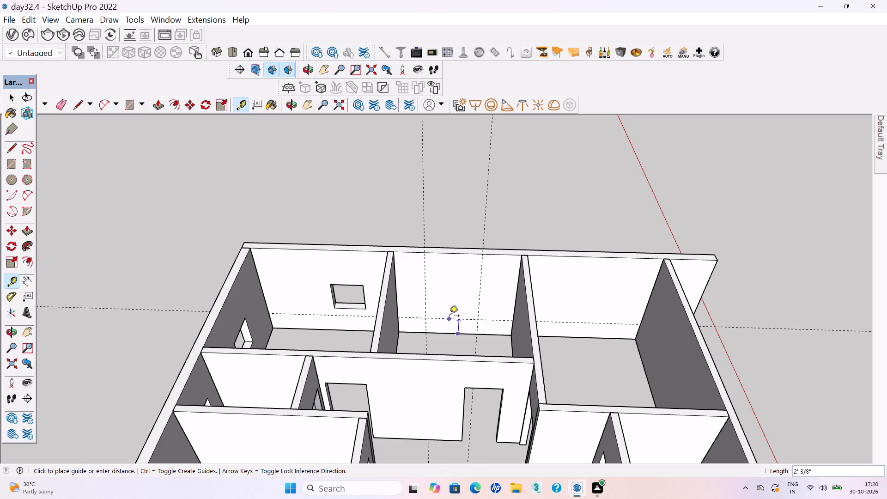
text(3')
key(Return)
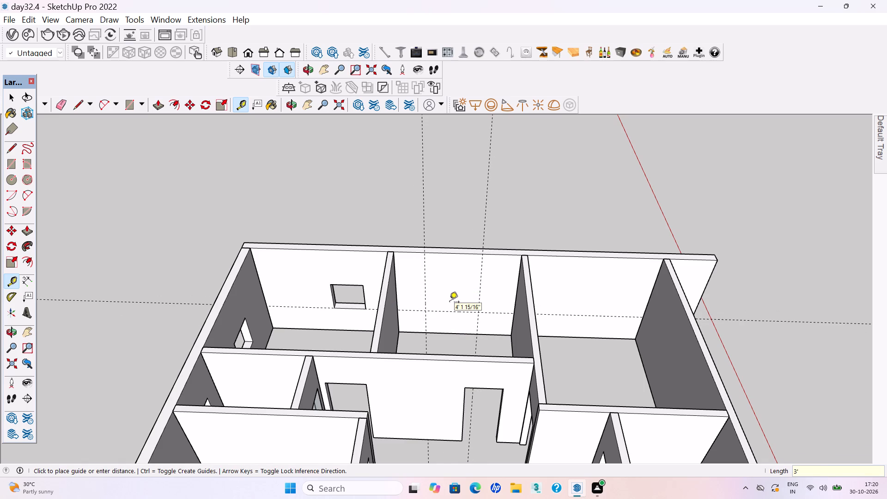
click(449, 311)
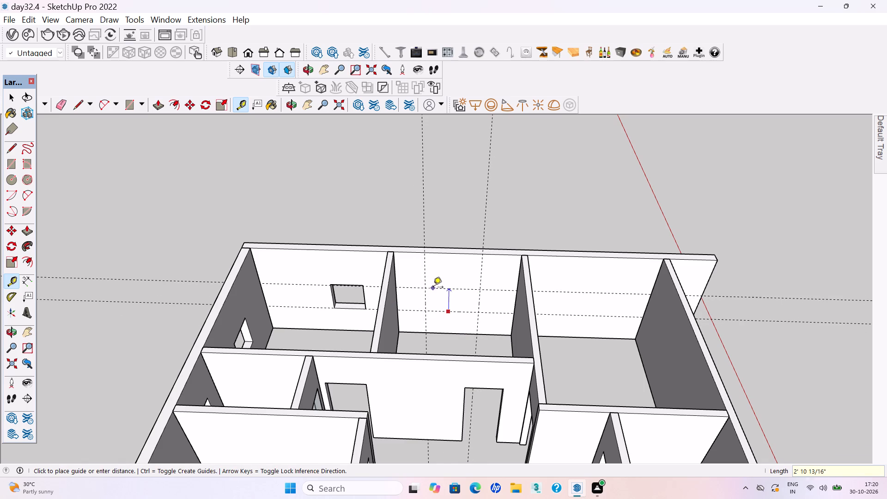
text(3')
key(Return)
key(space)
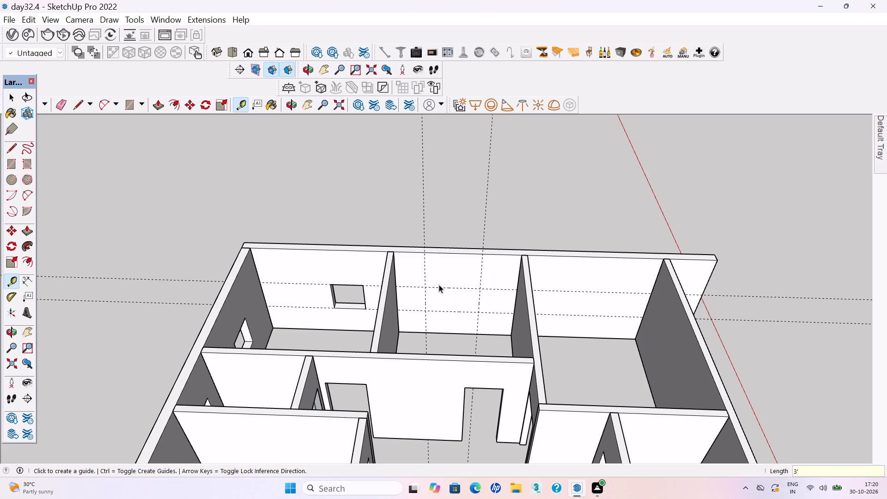
Inside the long outer wall's group, draw the middle room's window rectangle, about 5' by 3', between the guides.
double_click(442, 300)
click(444, 293)
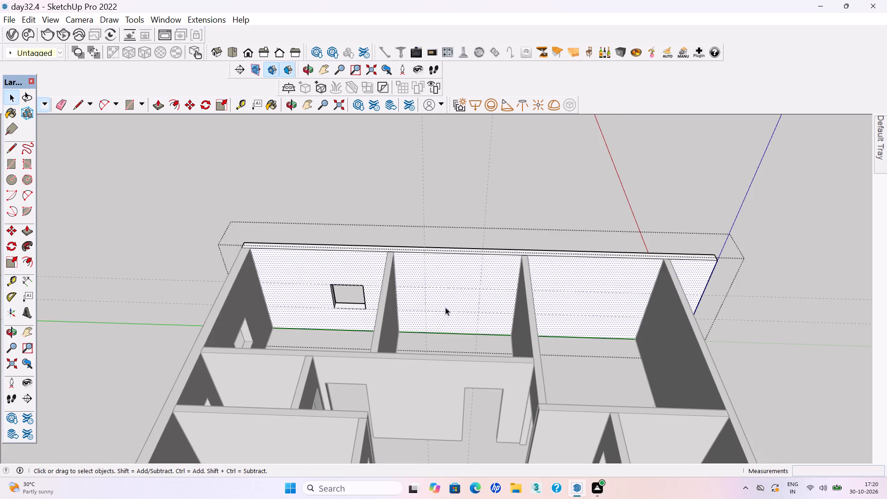
scroll(446, 313, up, 7)
key(r)
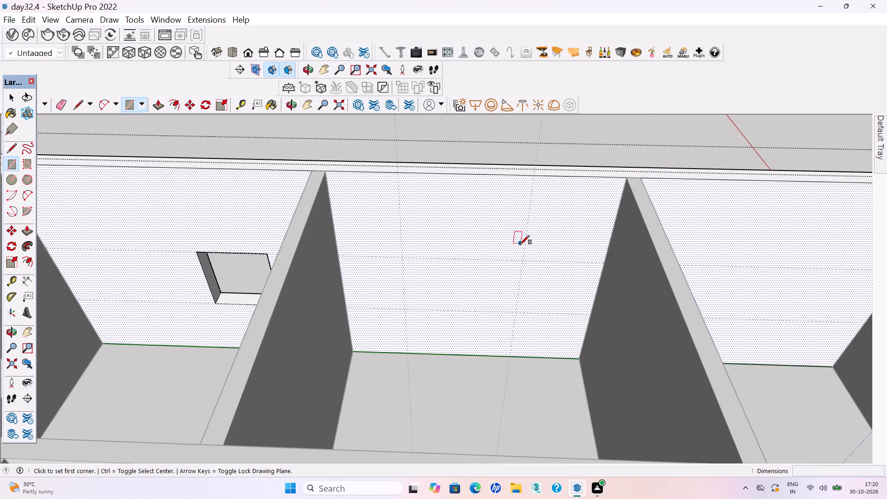
click(402, 260)
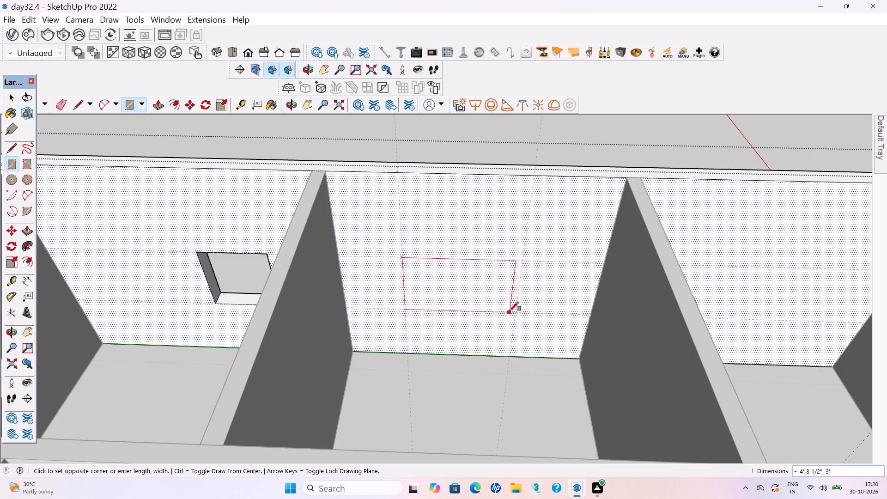
click(515, 311)
Push the middle room's window rectangle through the long outer wall, exit the wall's group and save the model.
key(space)
click(464, 296)
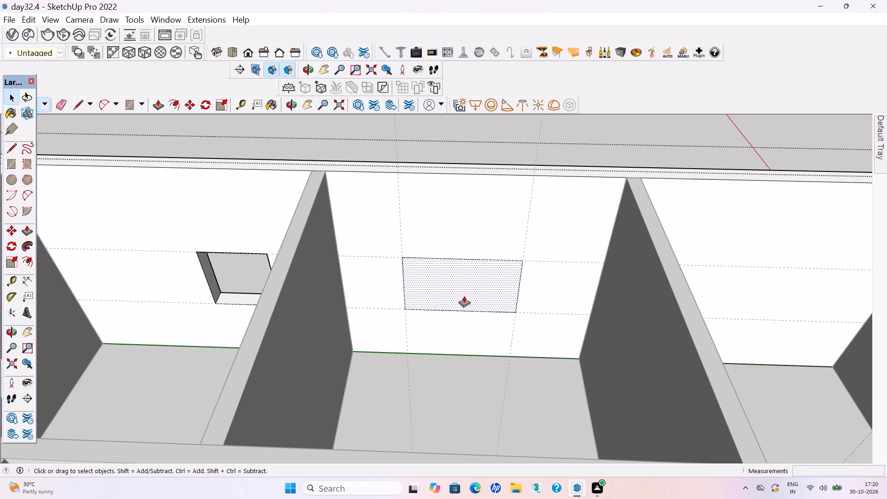
key(p)
click(464, 296)
click(420, 280)
scroll(451, 324, down, 6)
key(space)
click(462, 195)
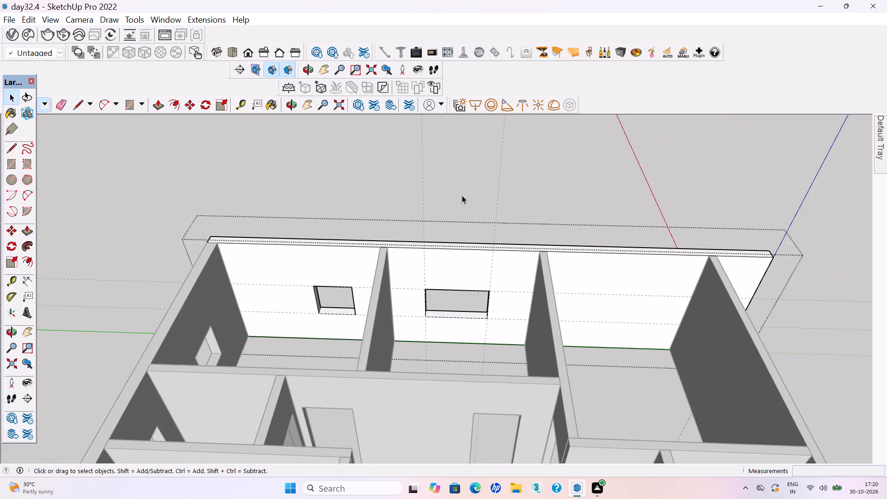
key(ctrl+s)
key(ctrl+s)
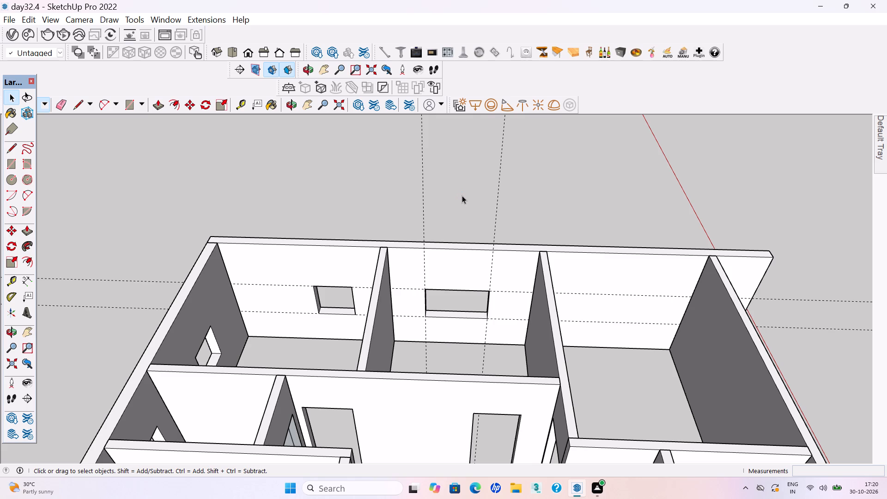
Delete the middle room window's two vertical guides, keeping the horizontal ones.
scroll(414, 257, down, 4)
drag(493, 211, 410, 165)
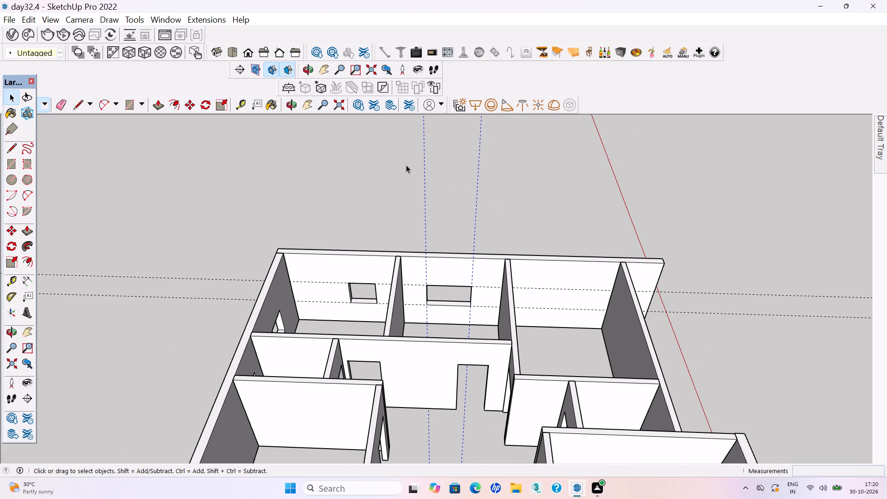
key(Delete)
Place vertical guides on the third room's stretch of the same long wall, about 5' from its middle-room partition and about 3' 9" further.
scroll(406, 165, down, 3)
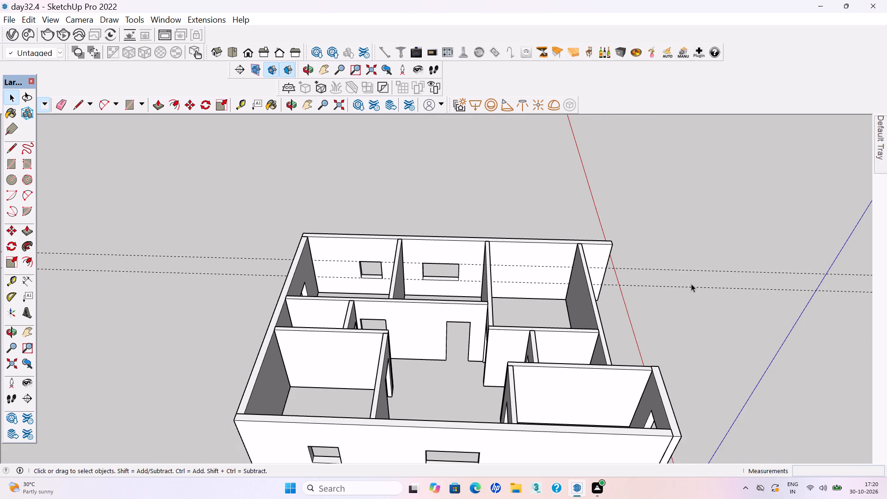
key(t)
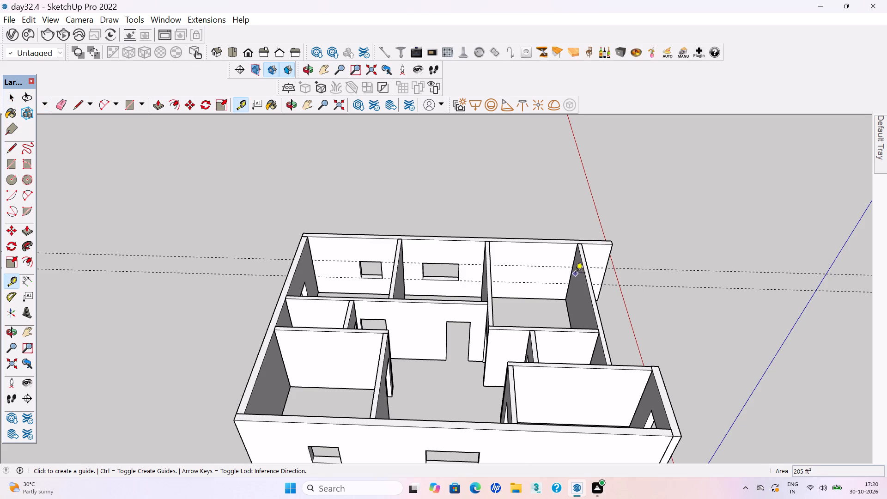
scroll(575, 274, up, 2)
middle_drag(570, 271, 542, 257)
scroll(527, 269, up, 1)
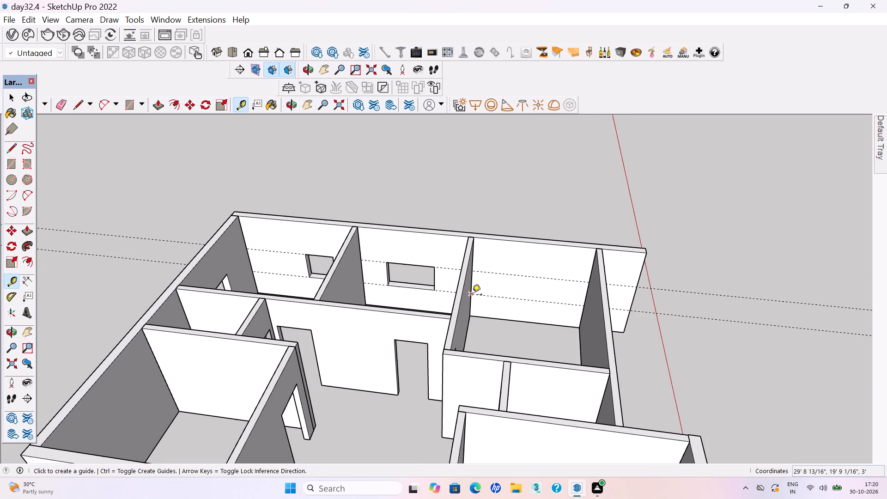
click(472, 283)
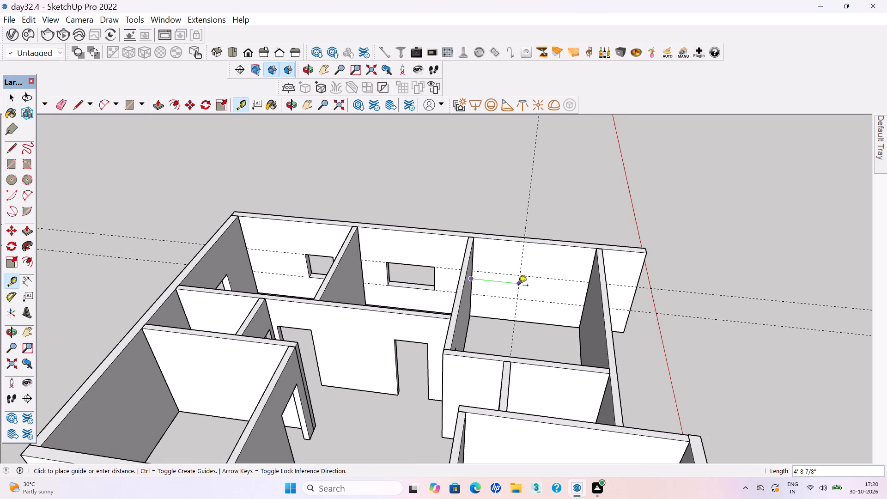
click(522, 286)
click(522, 267)
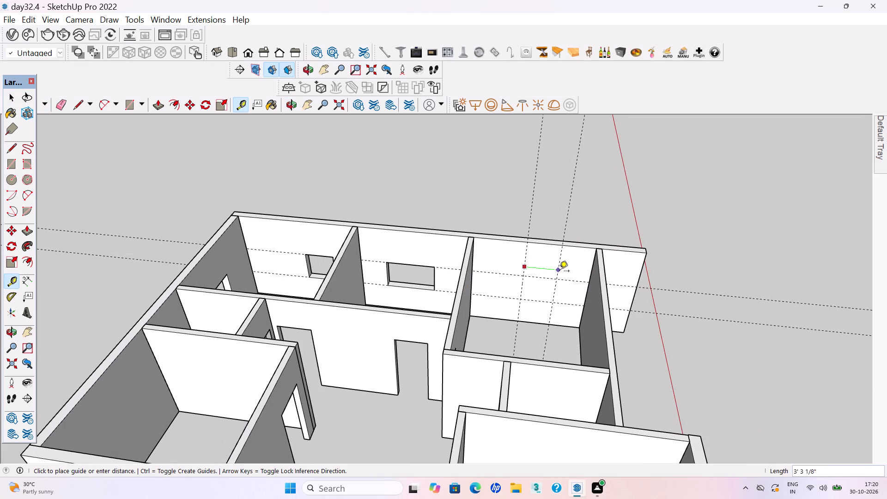
click(563, 274)
key(space)
Inside the long outer wall's group, draw the third room's window rectangle, about 3' 9" by 3', between the guides.
double_click(542, 293)
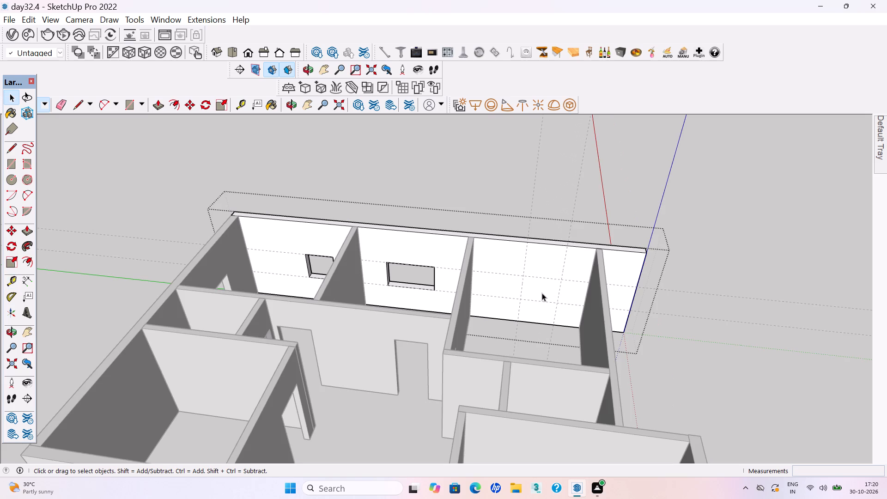
click(540, 295)
scroll(544, 298, up, 5)
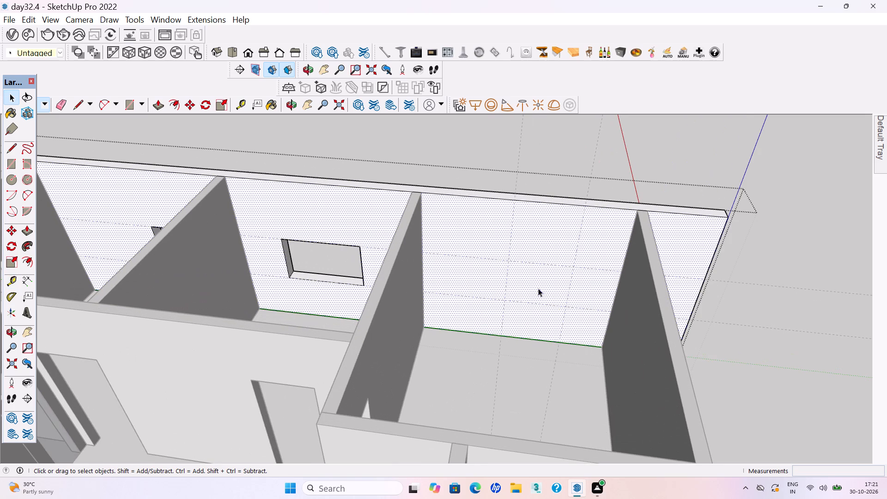
key(r)
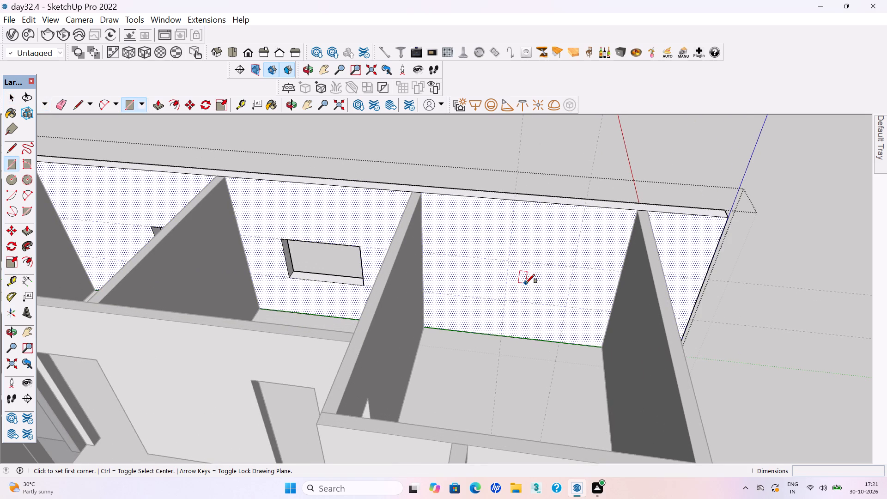
scroll(554, 262, up, 5)
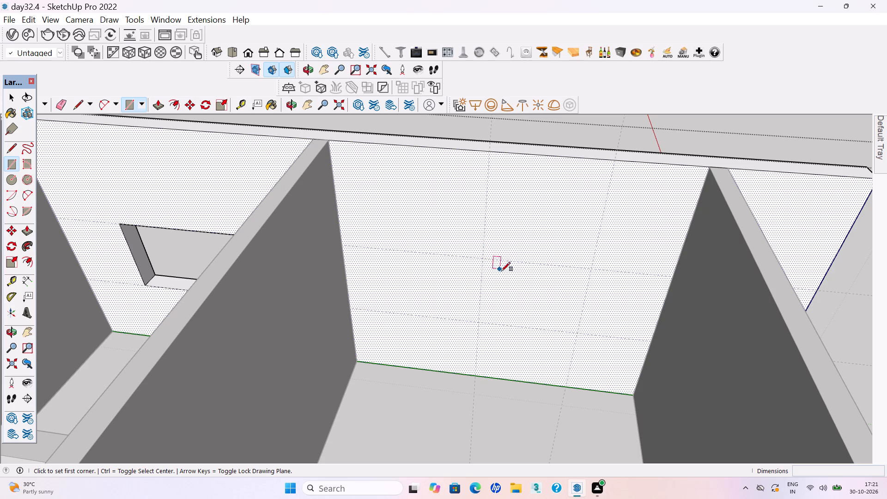
scroll(557, 323, up, 3)
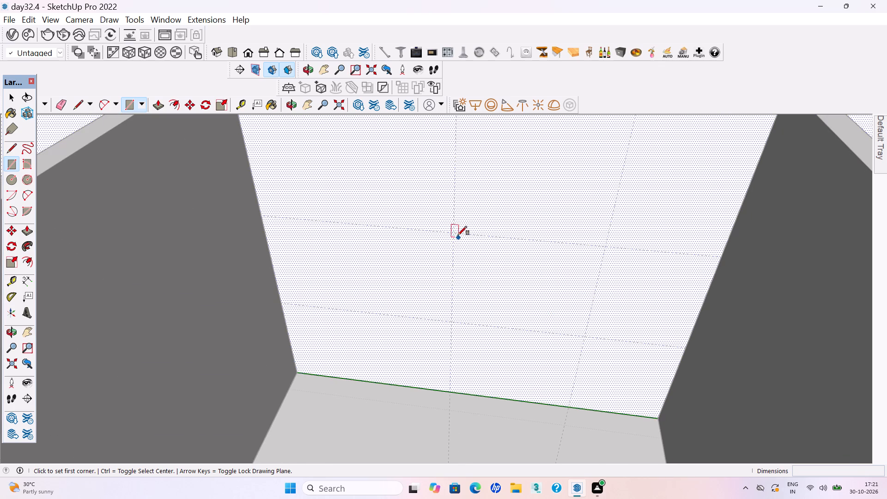
click(456, 233)
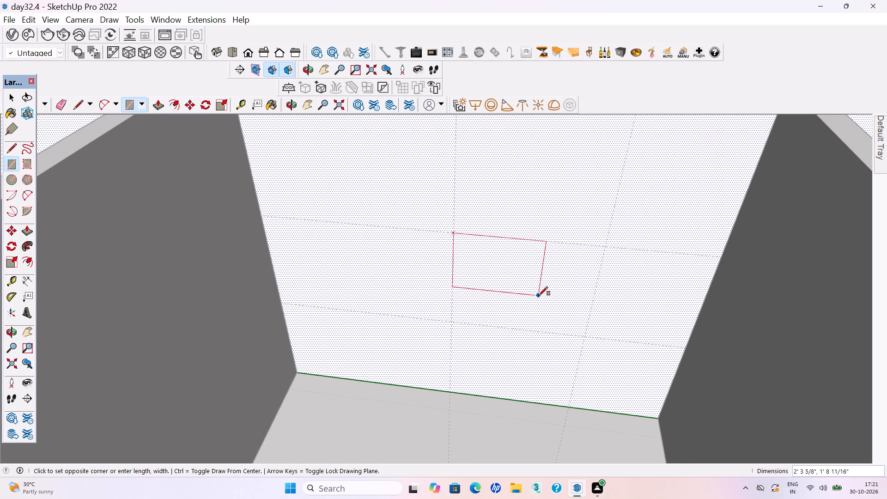
click(587, 337)
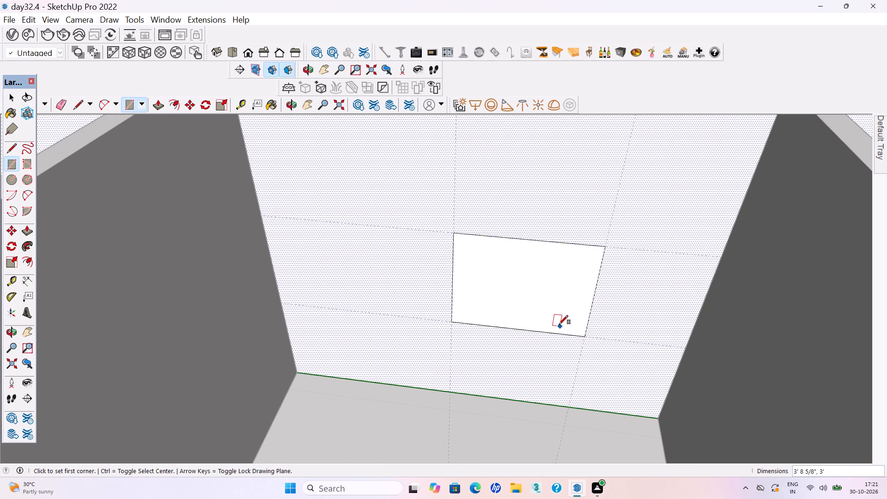
Push the third room's window rectangle 9" through the long outer wall, exit the wall's group and save the model.
key(space)
click(525, 301)
key(p)
click(522, 312)
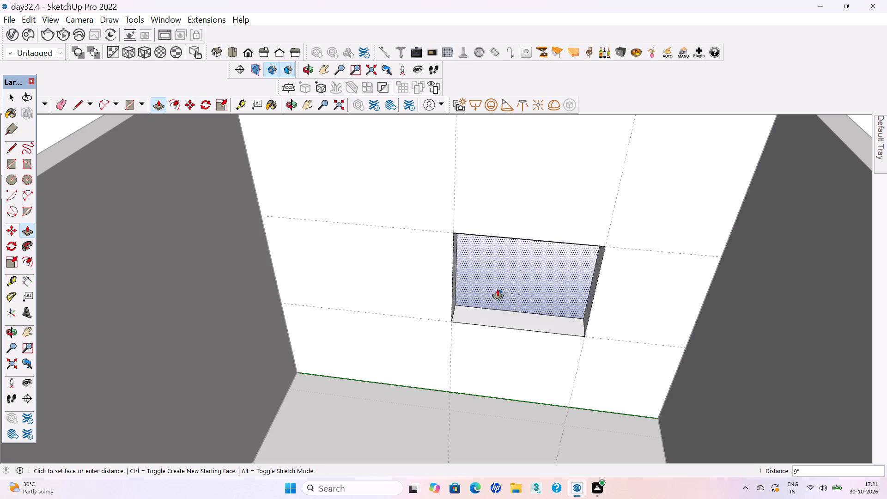
click(489, 283)
scroll(493, 314, down, 11)
key(space)
click(501, 196)
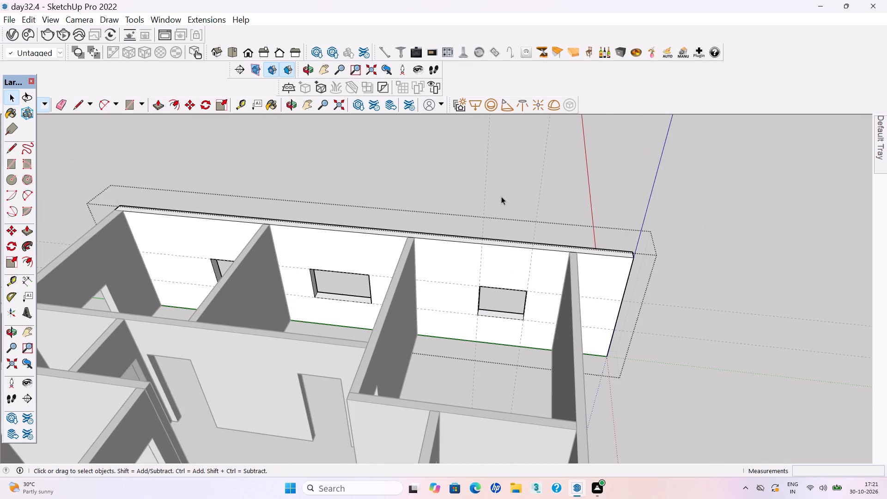
key(ctrl+s)
key(ctrl+s)
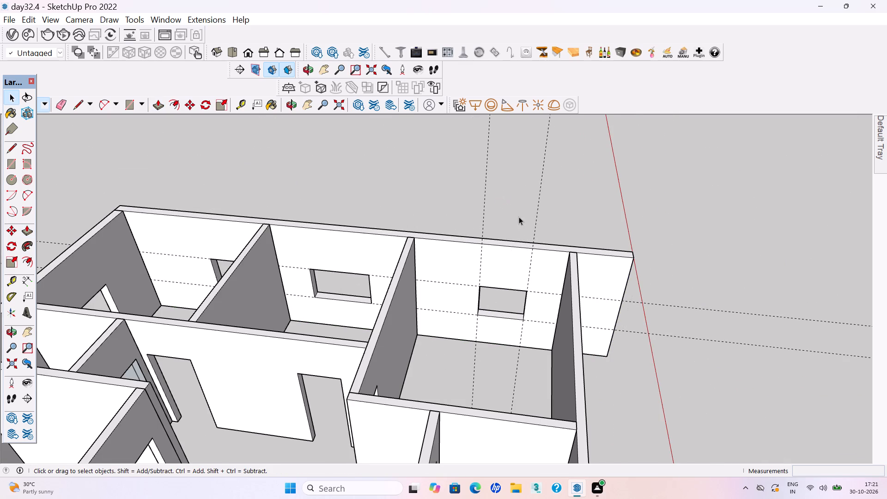
Delete the two vertical guides at the third room's window and the two horizontal guides along the long outer wall.
scroll(557, 257, down, 4)
drag(584, 208, 463, 163)
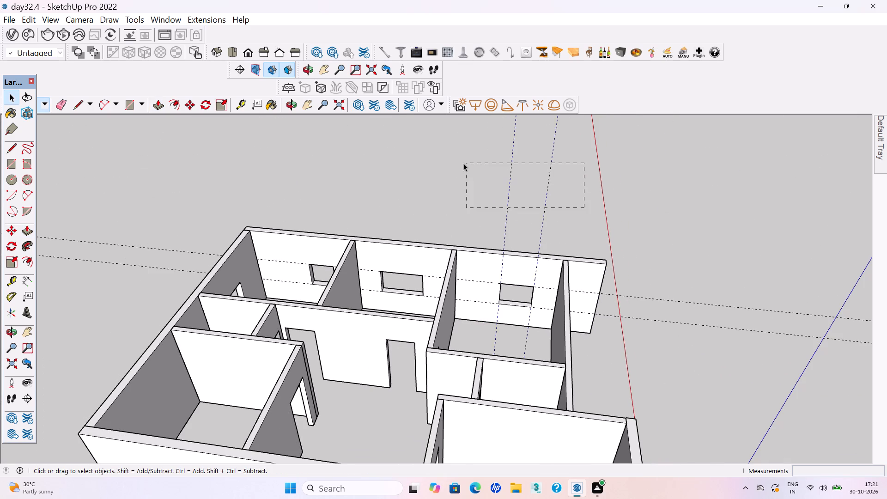
drag(463, 163, 467, 163)
key(Delete)
scroll(462, 163, up, 1)
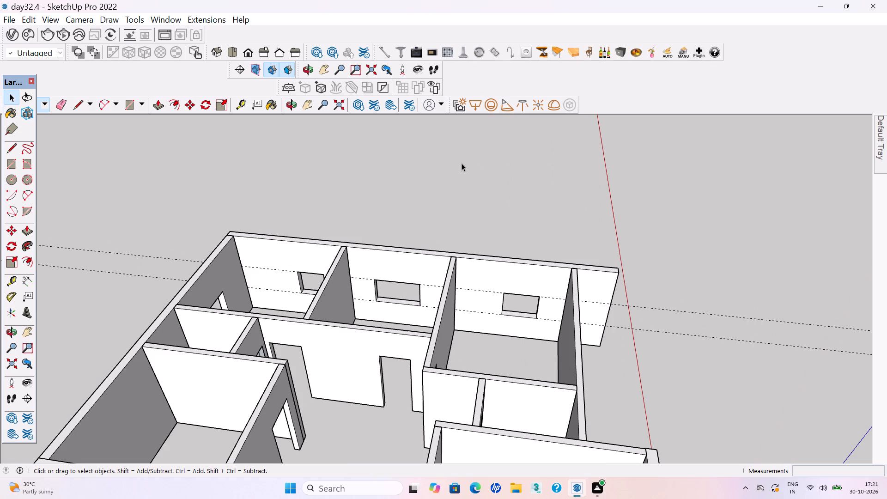
drag(729, 365, 687, 257)
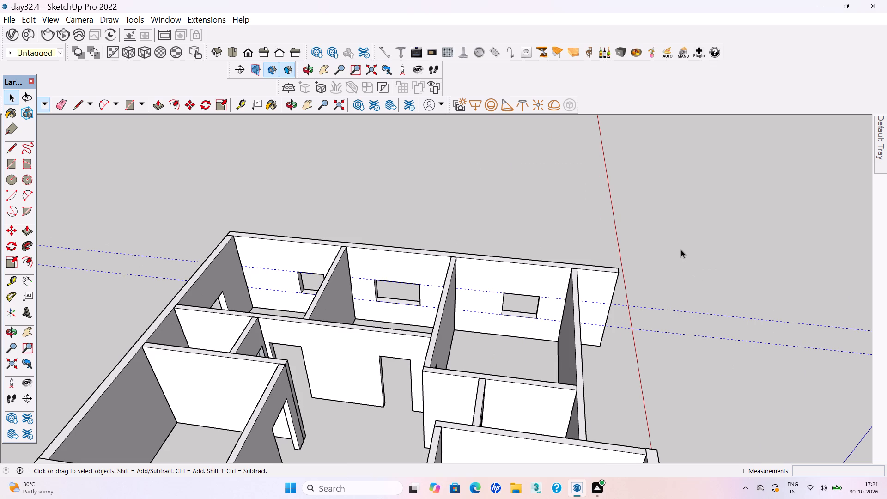
key(Delete)
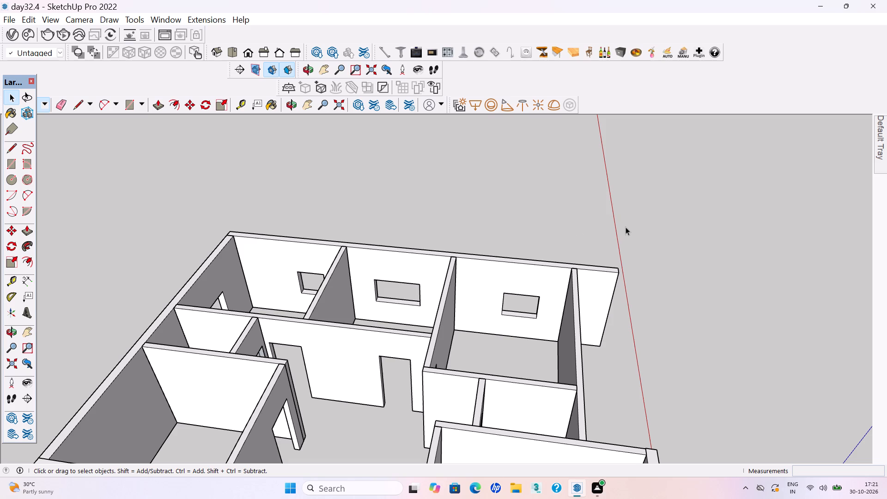
Examine the corner room with its two window openings and the adjoining small room and glazed passage door.
scroll(628, 229, down, 2)
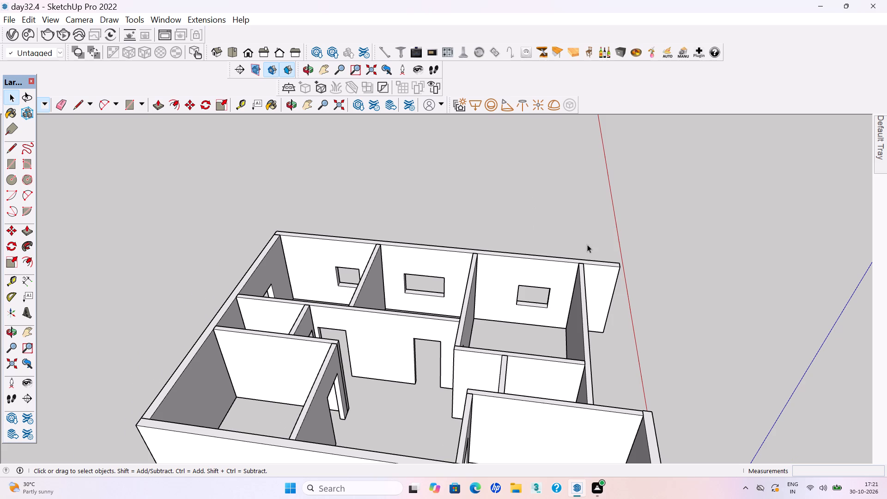
scroll(591, 247, down, 4)
middle_drag(597, 272, 344, 305)
scroll(462, 237, up, 3)
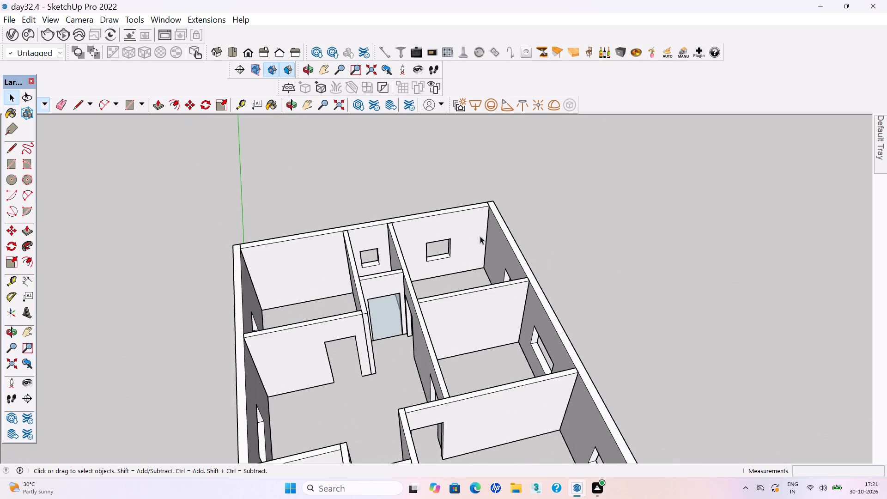
scroll(480, 236, up, 12)
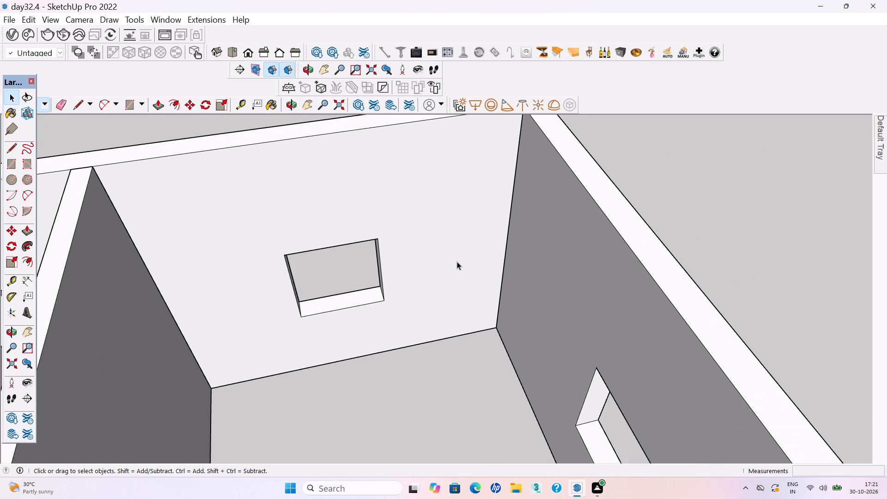
scroll(416, 215, down, 8)
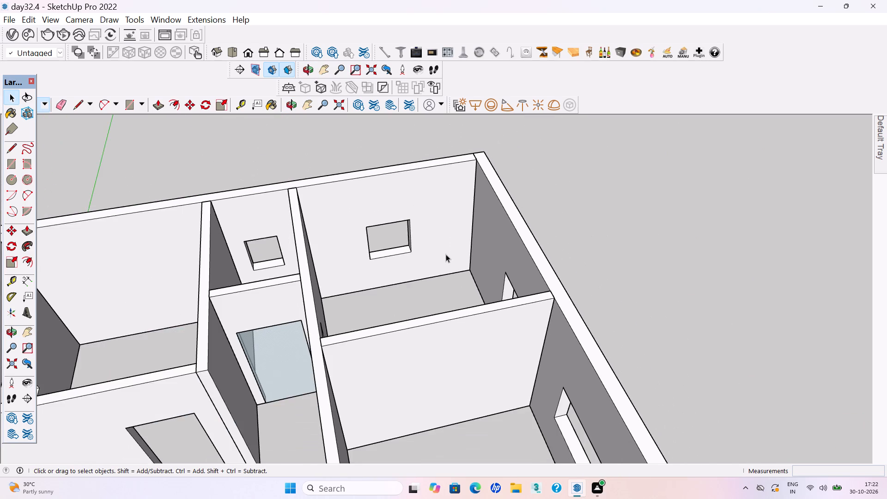
middle_drag(445, 260, 426, 324)
scroll(338, 274, up, 4)
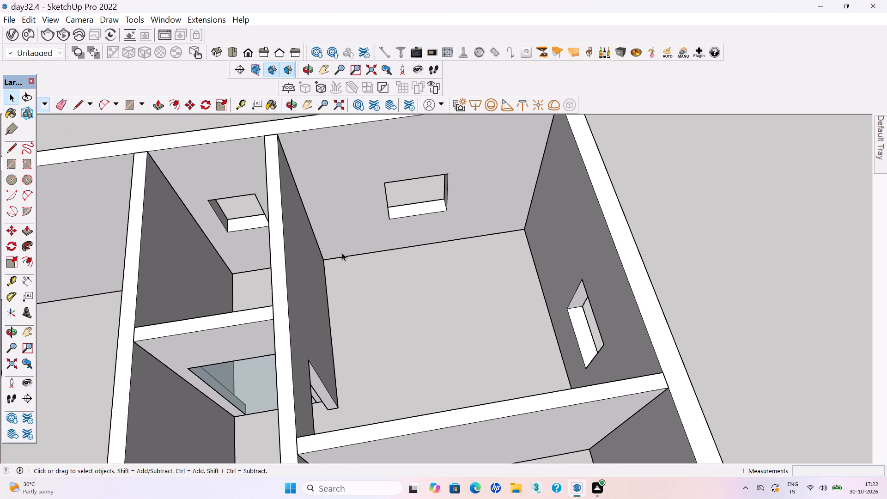
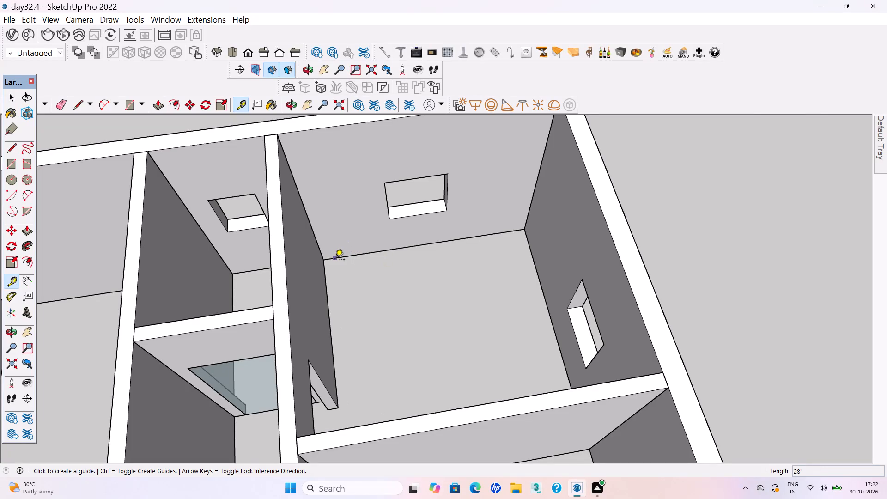
Place a guide on the corner room's floor, 2' from the base of the long outer wall.
click(335, 260)
text(2')
key(Return)
Draw an 11' 6" by 2' floor rectangle between the corner room's side walls, from the outer wall to the guide, and group it.
key(r)
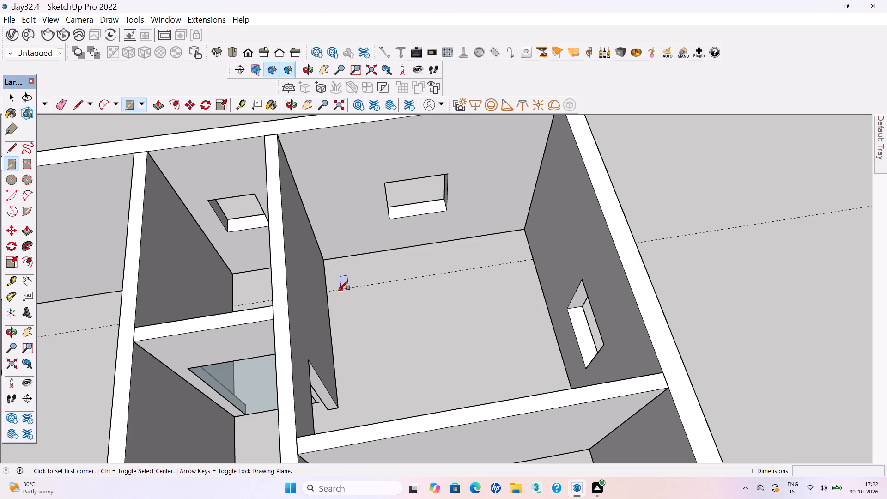
click(324, 259)
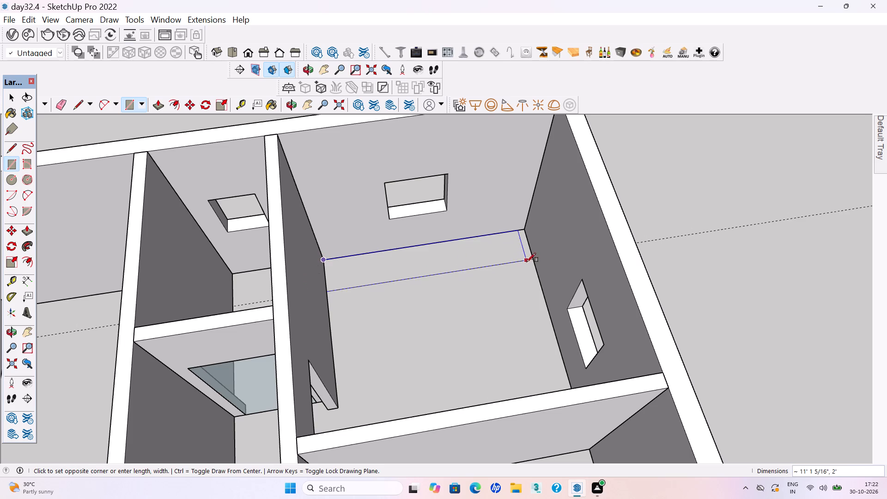
click(534, 261)
key(space)
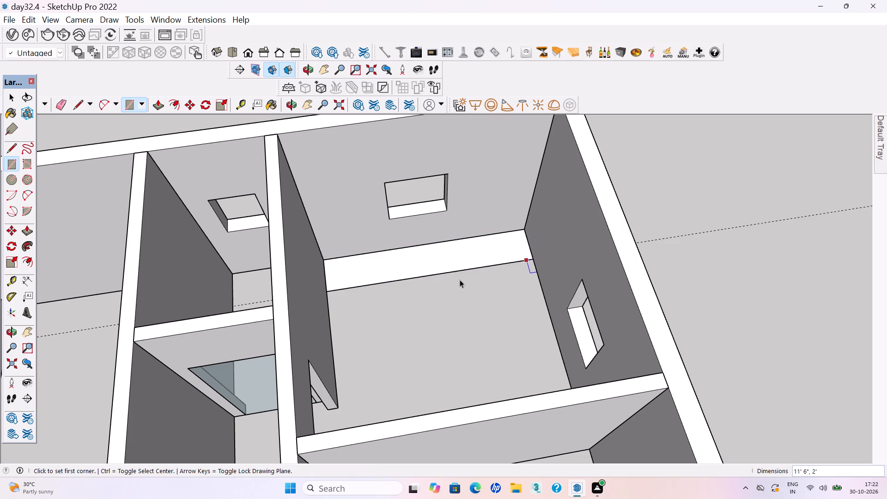
double_click(422, 268)
right_click(419, 267)
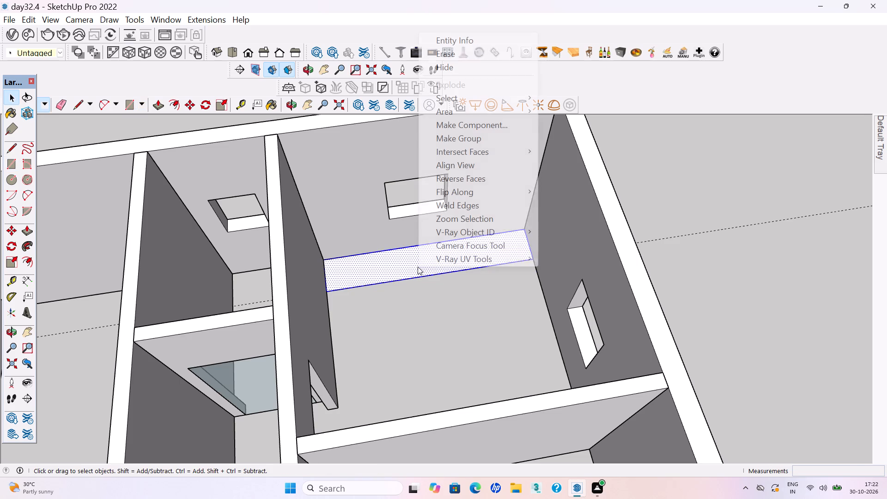
click(444, 140)
Inside the floor strip's group, pull the face up 3" as a base, exit the group and save the model.
double_click(398, 267)
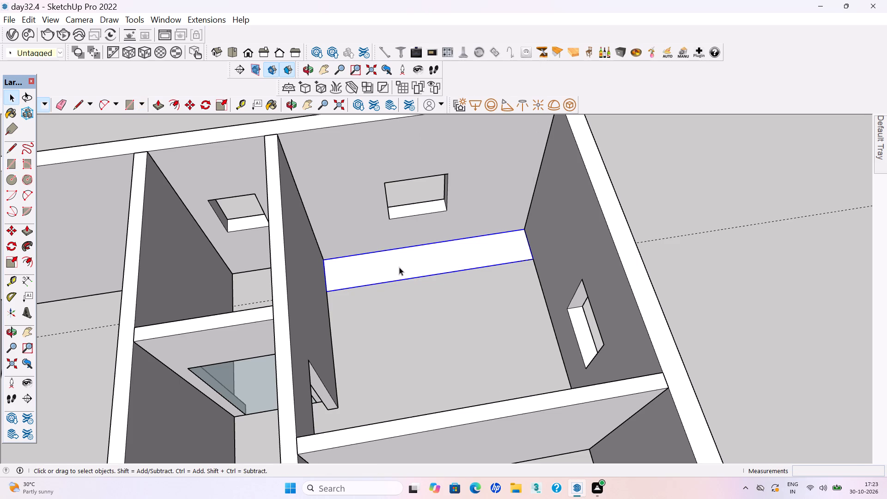
double_click(400, 272)
click(392, 271)
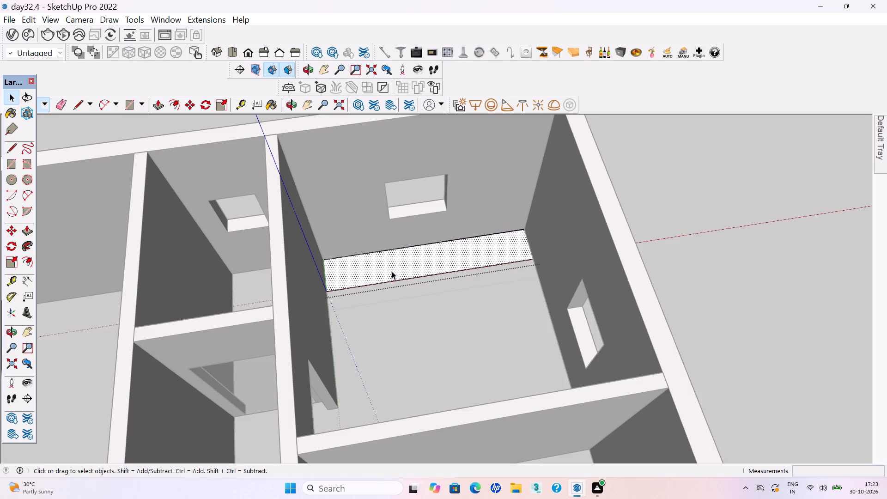
key(p)
key(Return)
click(392, 271)
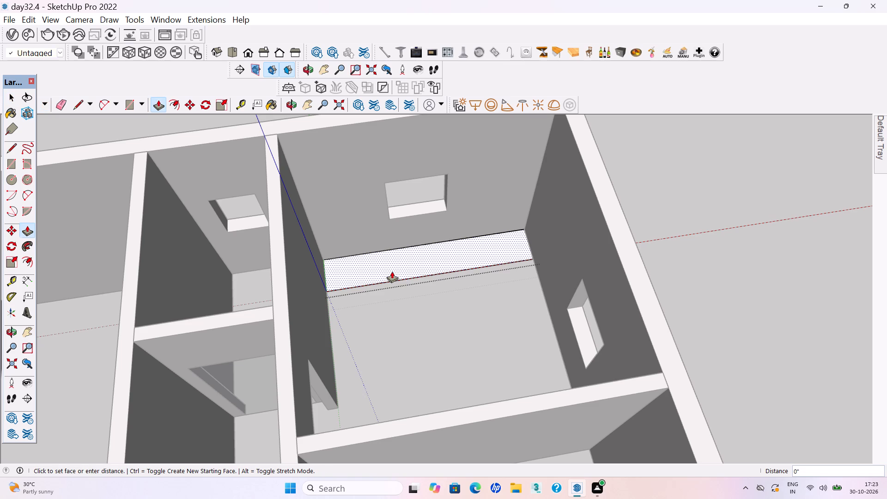
text(3")
key(Return)
key(space)
click(374, 333)
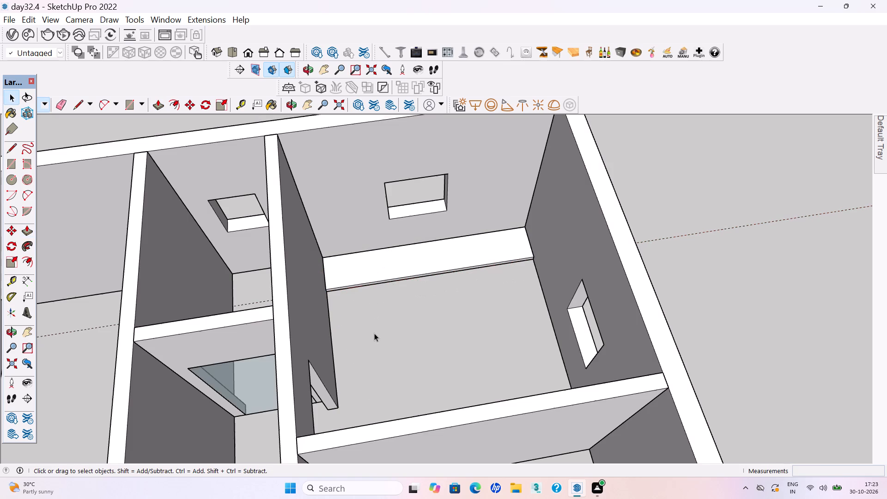
key(ctrl+s)
Draw a rectangle covering the top of the 3" base and make it a separate group.
key(r)
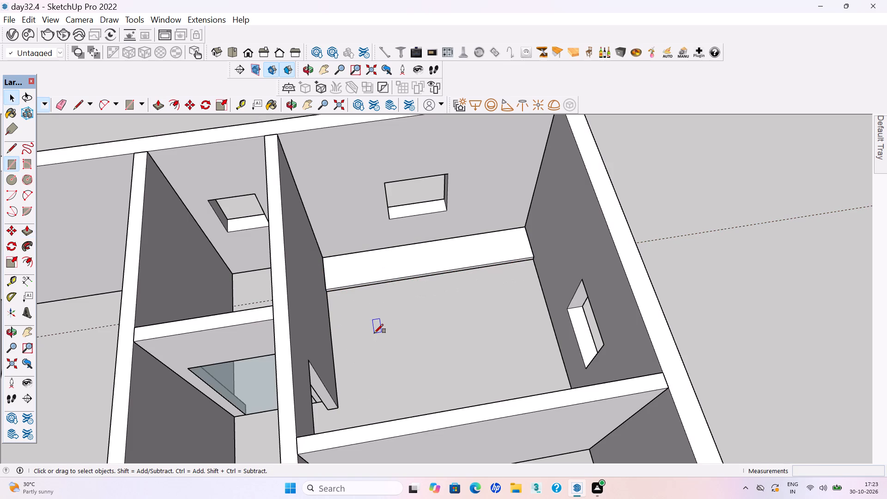
click(323, 257)
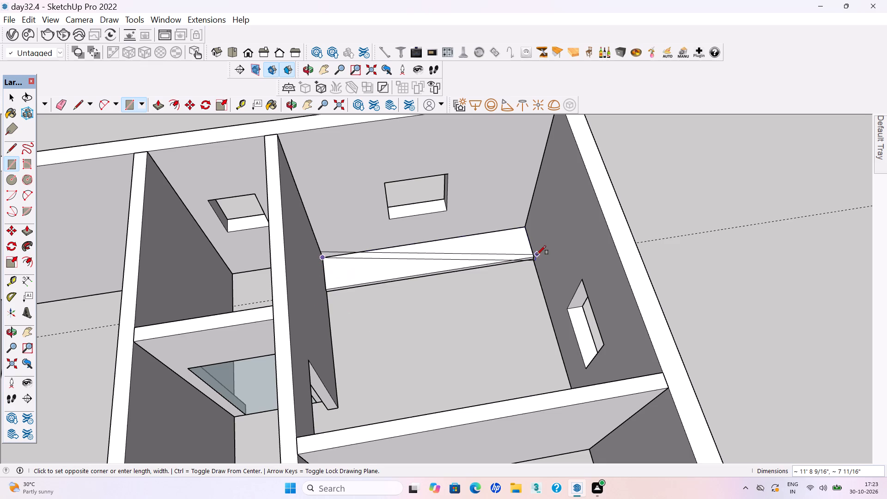
click(532, 259)
key(space)
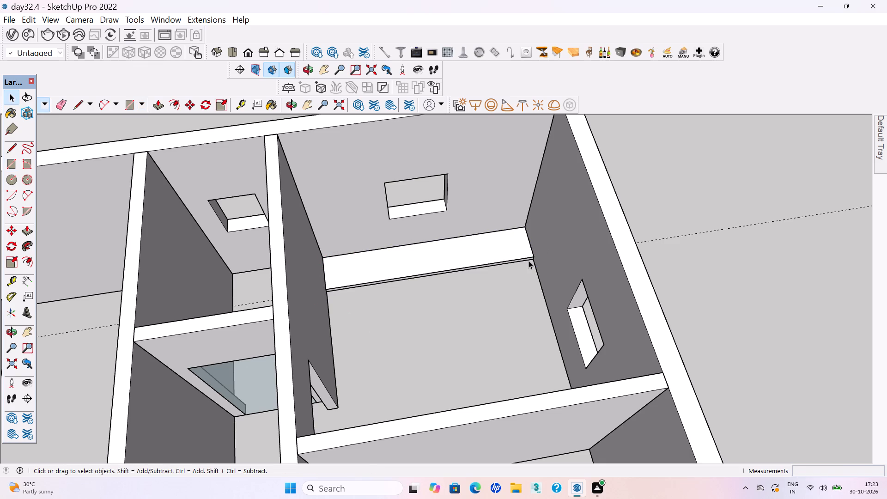
double_click(365, 274)
right_click(365, 274)
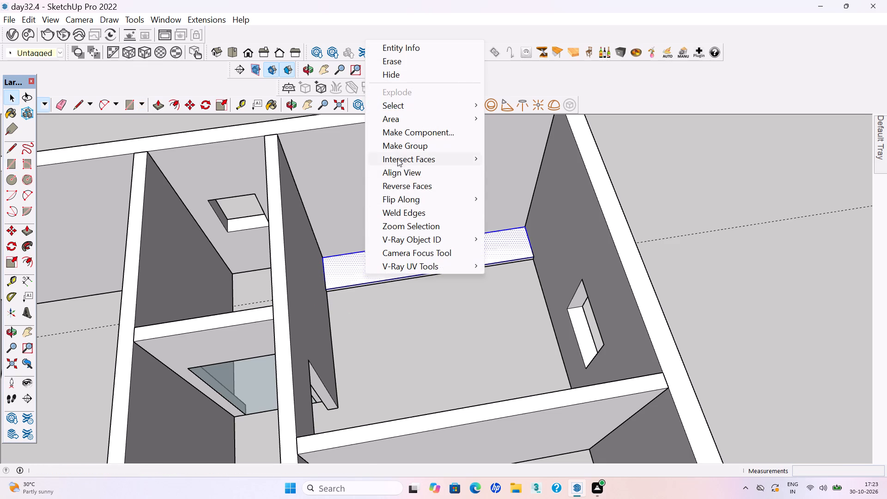
click(395, 146)
Inside the new group on the base, pull the rectangle up 2' 7" into a cabinet box and exit the group.
double_click(345, 273)
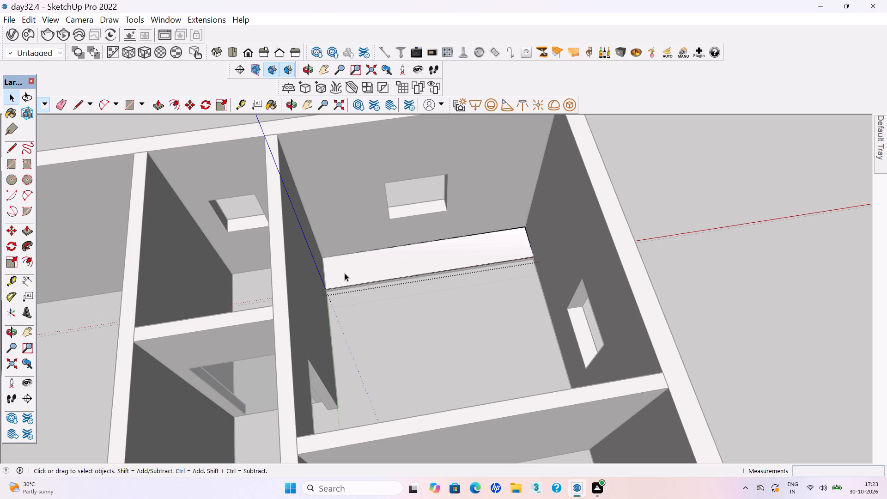
click(345, 274)
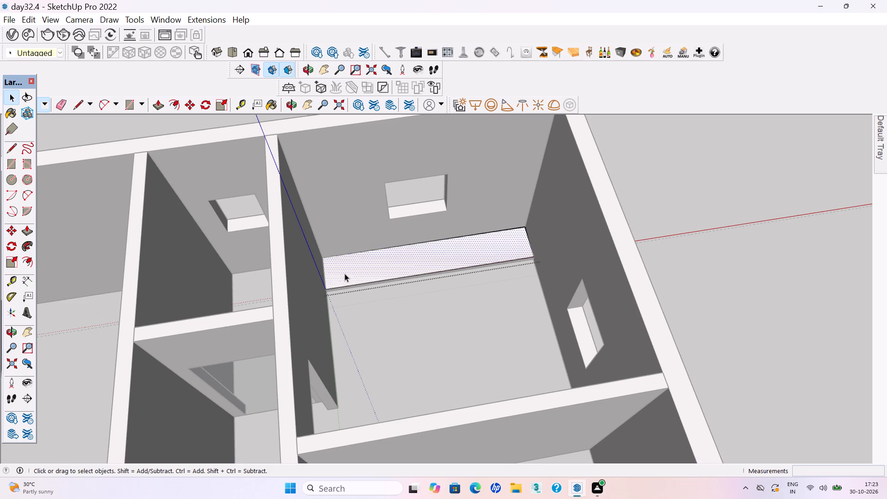
key(p)
key(Return)
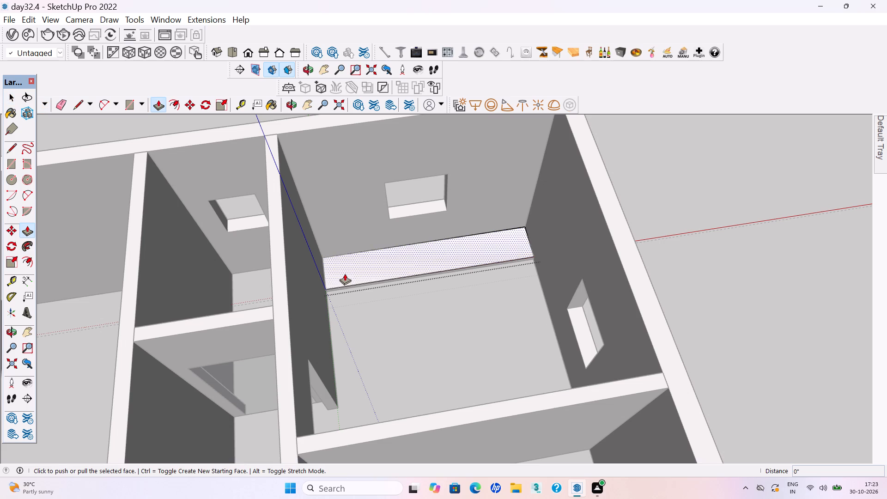
click(345, 274)
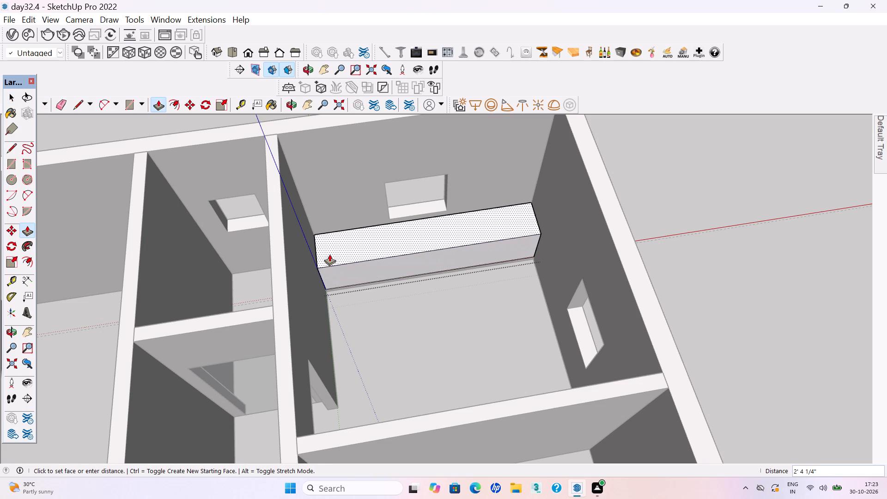
text(2'7")
key(Return)
key(space)
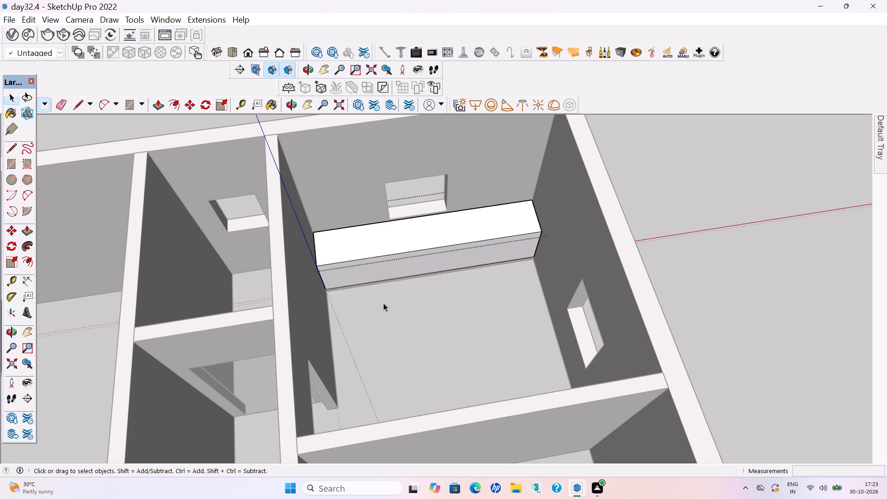
click(422, 332)
Inside the cabinet box's group, offset the front face's outline inward by 18 mm.
scroll(408, 342, down, 2)
middle_drag(381, 309, 357, 262)
scroll(375, 286, up, 3)
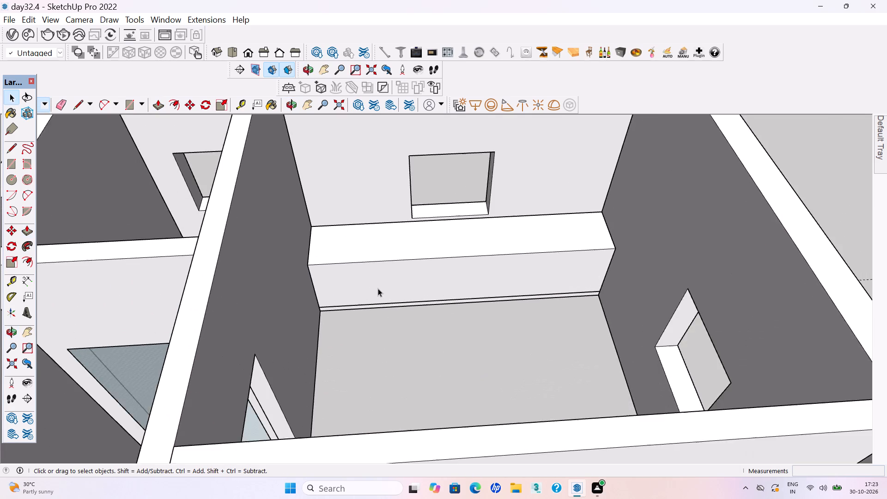
scroll(378, 288, up, 2)
double_click(376, 285)
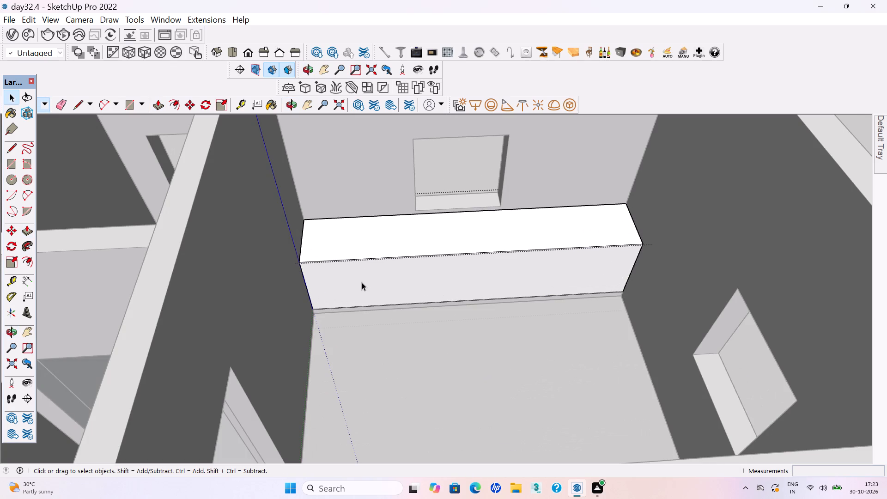
click(362, 282)
key(f)
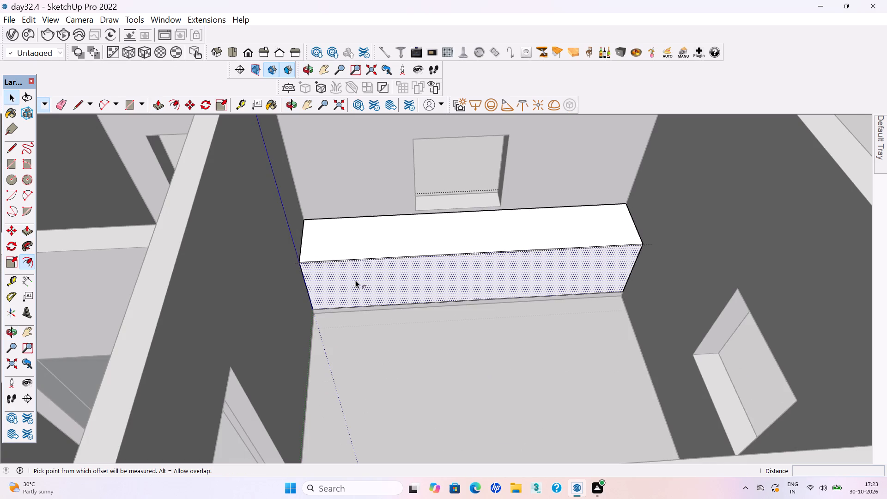
click(355, 280)
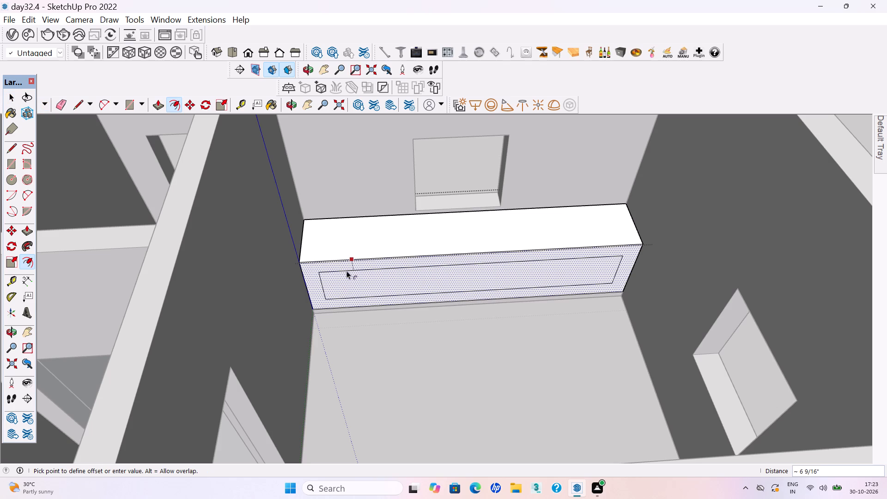
text(18mm)
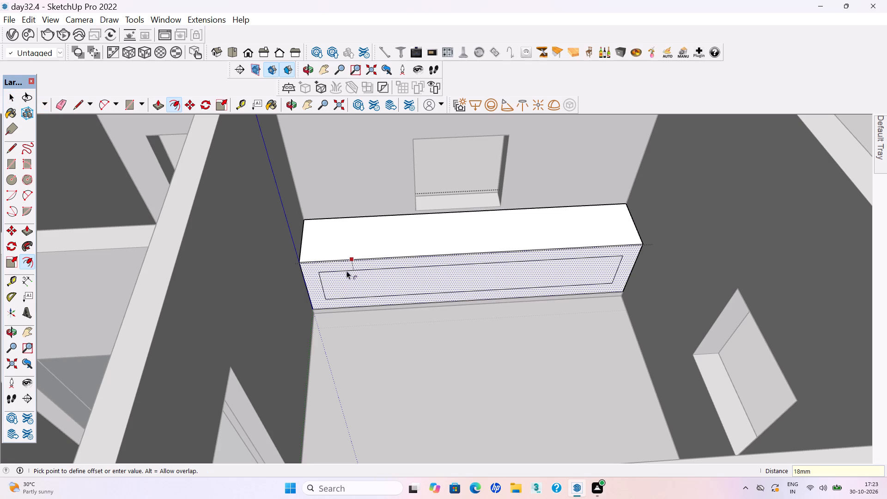
key(Return)
key(space)
Push the cabinet's inner front face in about 1' 2" to hollow the box, exit the group and save the model.
click(365, 293)
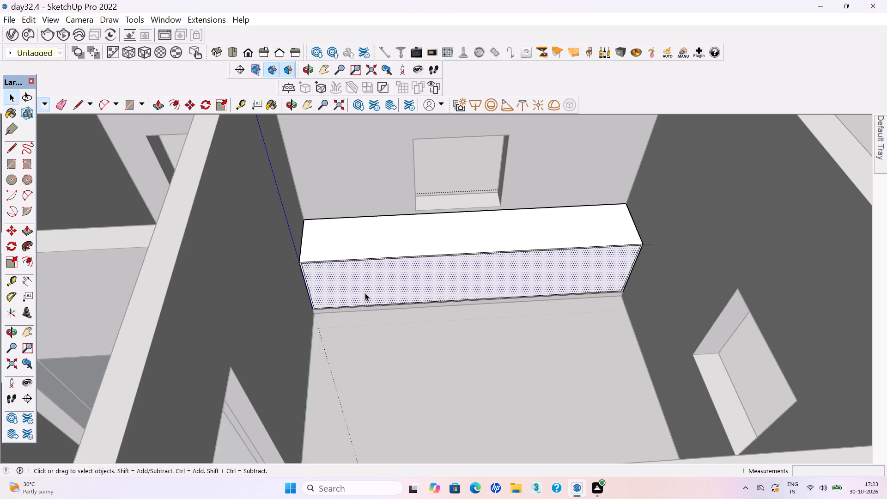
key(p)
key(Return)
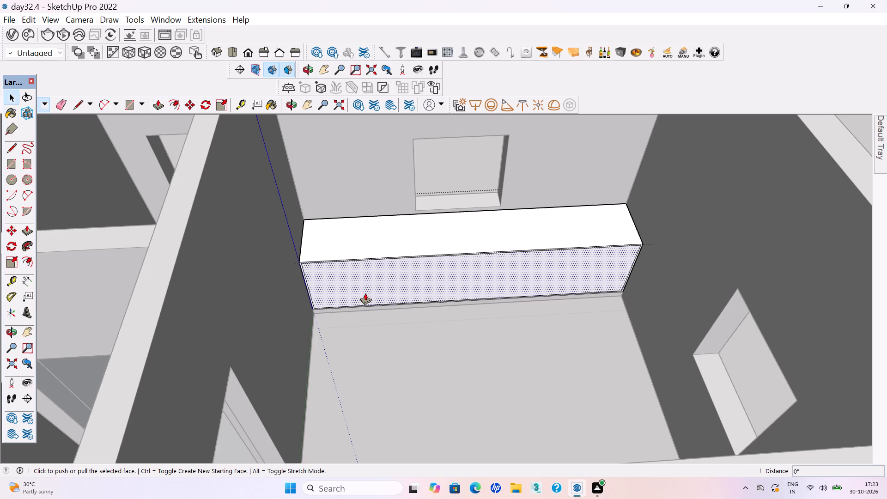
click(365, 293)
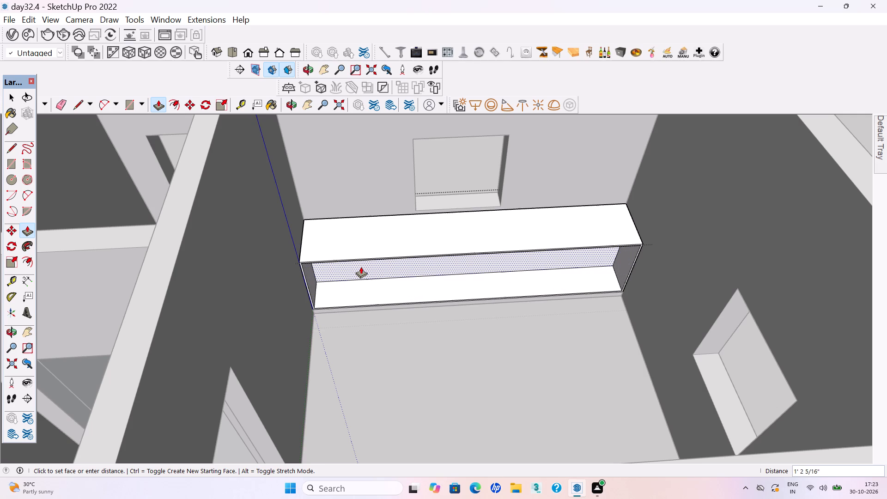
click(361, 267)
scroll(361, 267, down, 1)
key(space)
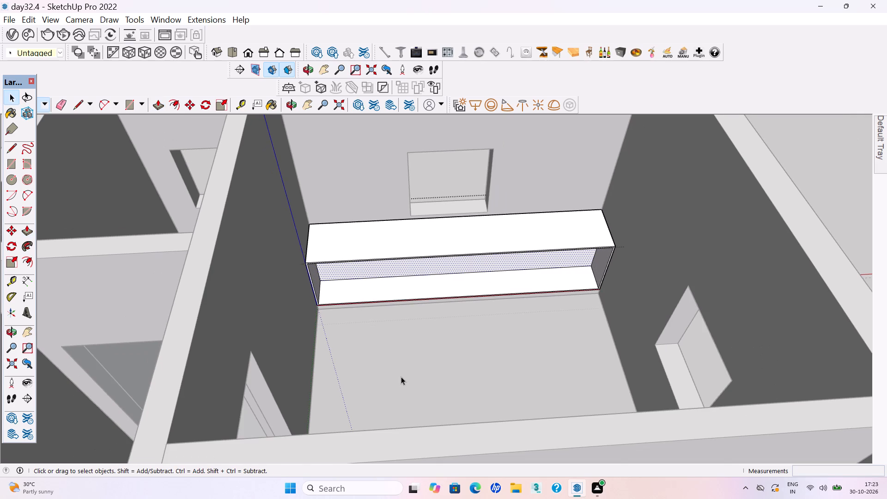
click(401, 377)
key(ctrl+s)
key(ctrl+s)
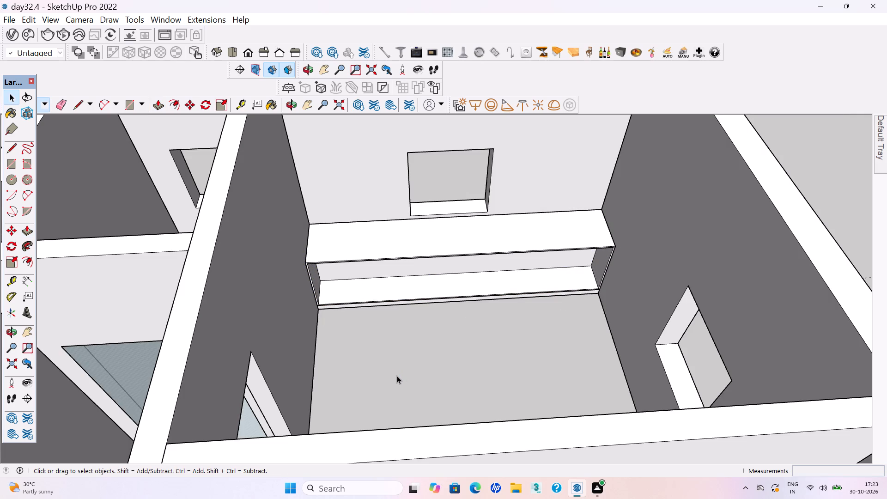
Examine the hollowed cabinet under the window, focusing on its front edge at the corner with the side outer wall.
scroll(441, 387, down, 1)
middle_drag(509, 344, 498, 347)
middle_click(482, 348)
scroll(634, 254, up, 3)
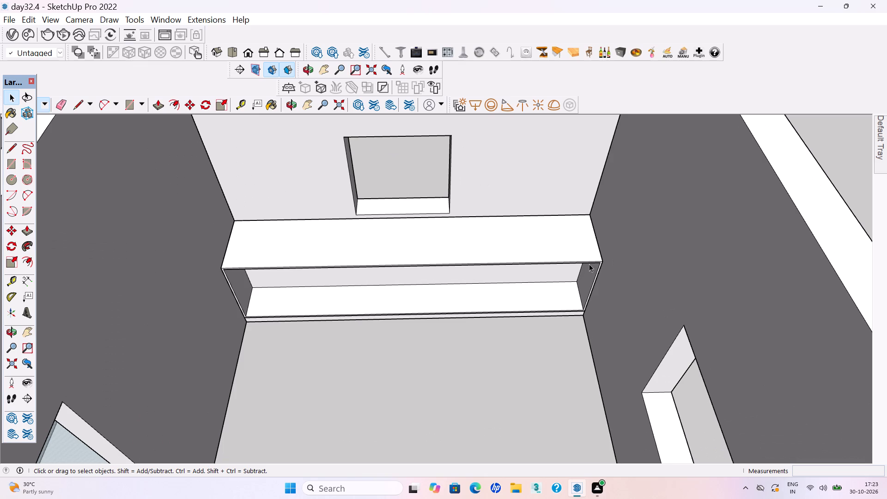
key(t)
scroll(589, 264, up, 1)
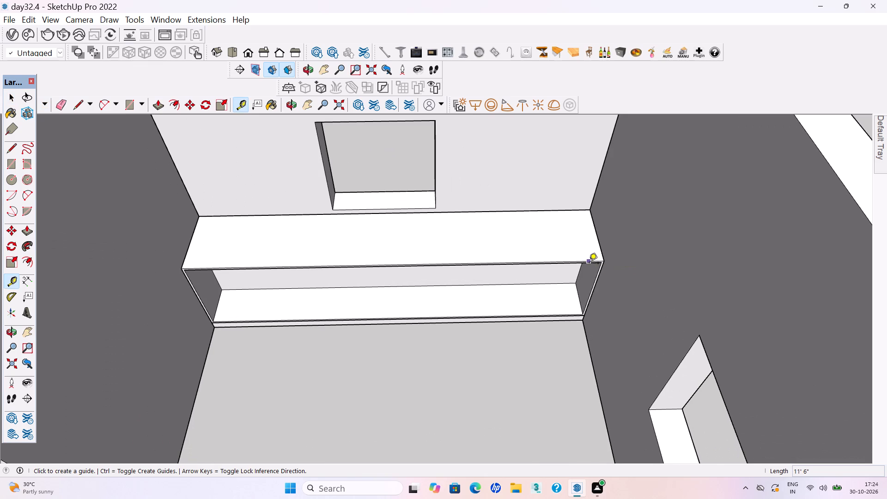
scroll(589, 264, up, 1)
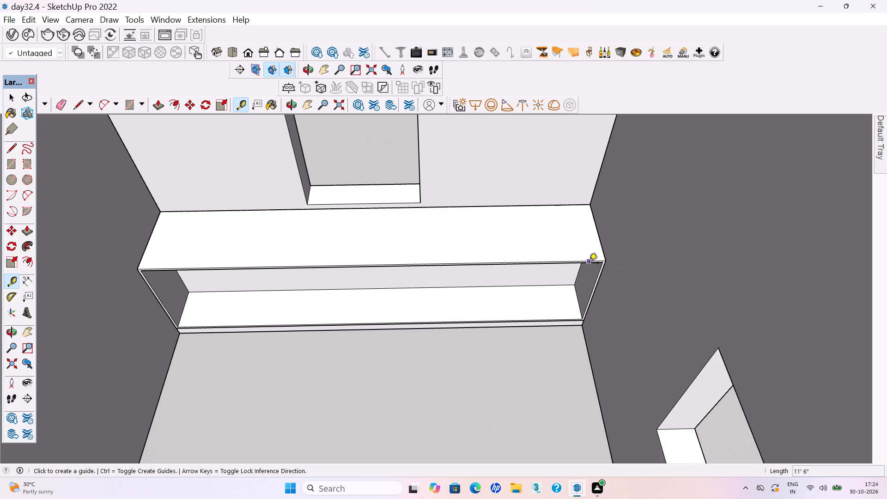
scroll(573, 256, up, 2)
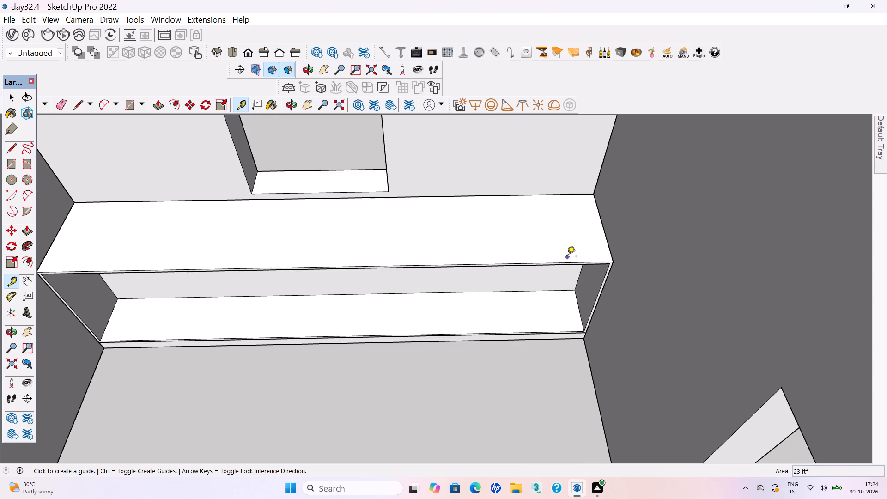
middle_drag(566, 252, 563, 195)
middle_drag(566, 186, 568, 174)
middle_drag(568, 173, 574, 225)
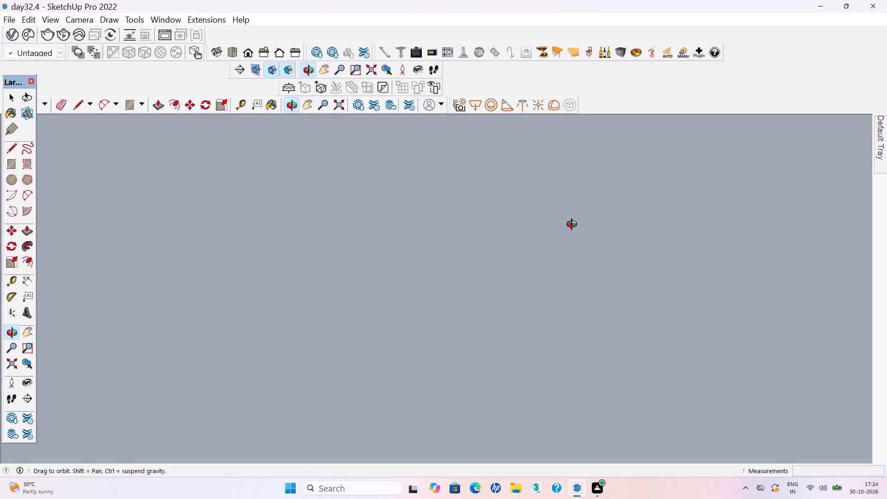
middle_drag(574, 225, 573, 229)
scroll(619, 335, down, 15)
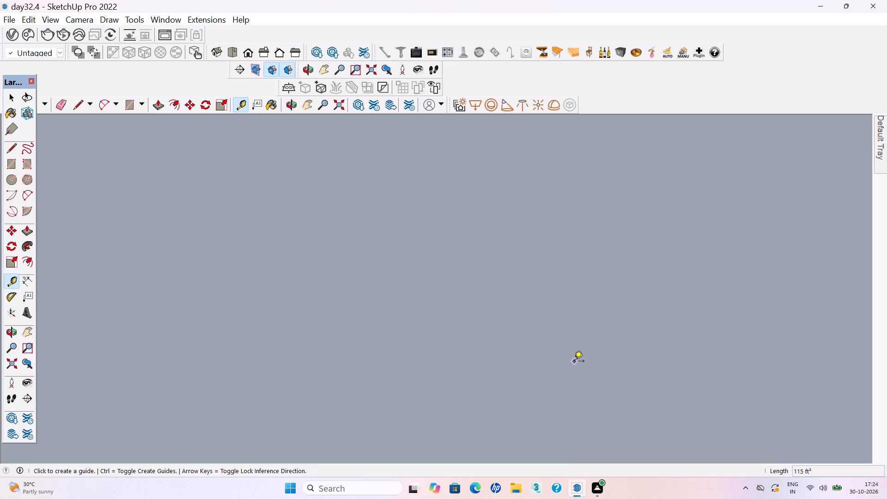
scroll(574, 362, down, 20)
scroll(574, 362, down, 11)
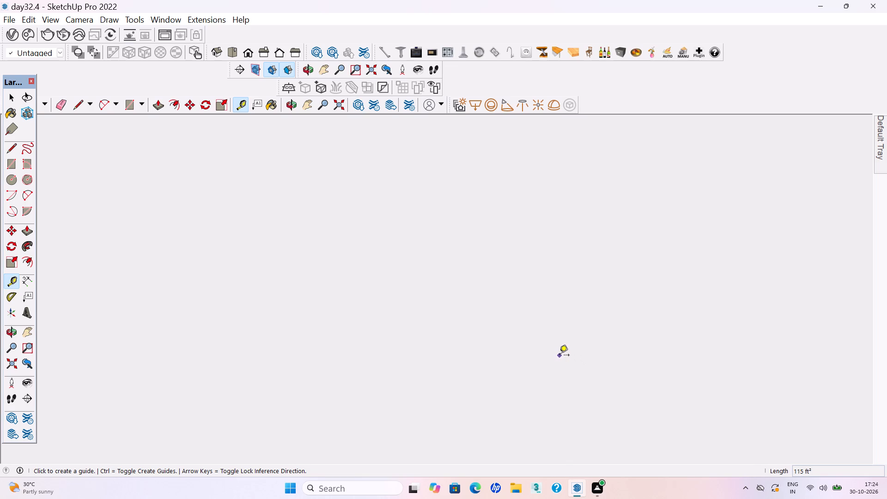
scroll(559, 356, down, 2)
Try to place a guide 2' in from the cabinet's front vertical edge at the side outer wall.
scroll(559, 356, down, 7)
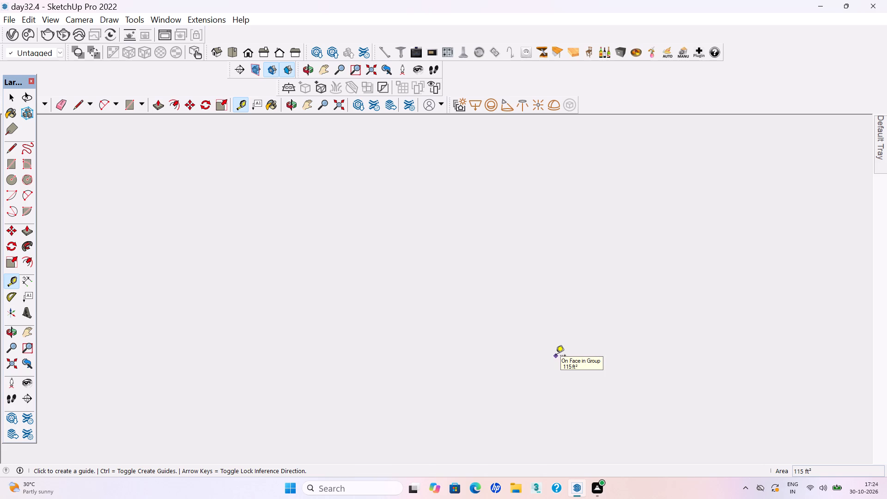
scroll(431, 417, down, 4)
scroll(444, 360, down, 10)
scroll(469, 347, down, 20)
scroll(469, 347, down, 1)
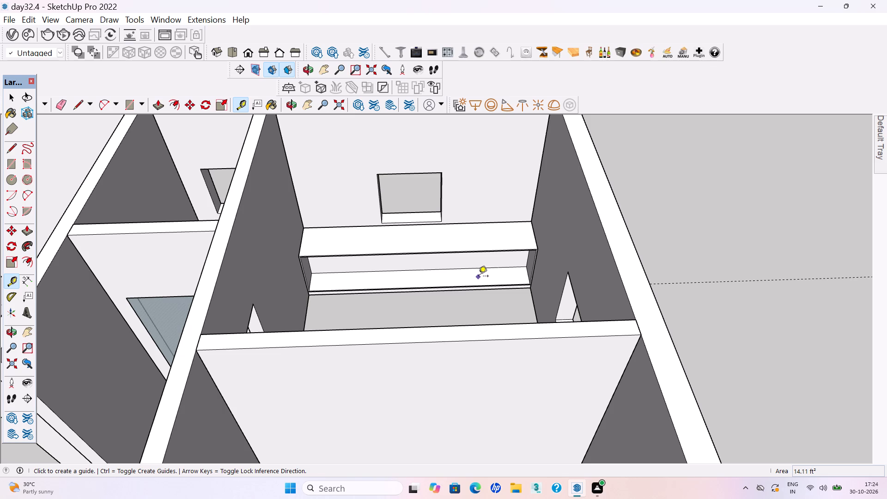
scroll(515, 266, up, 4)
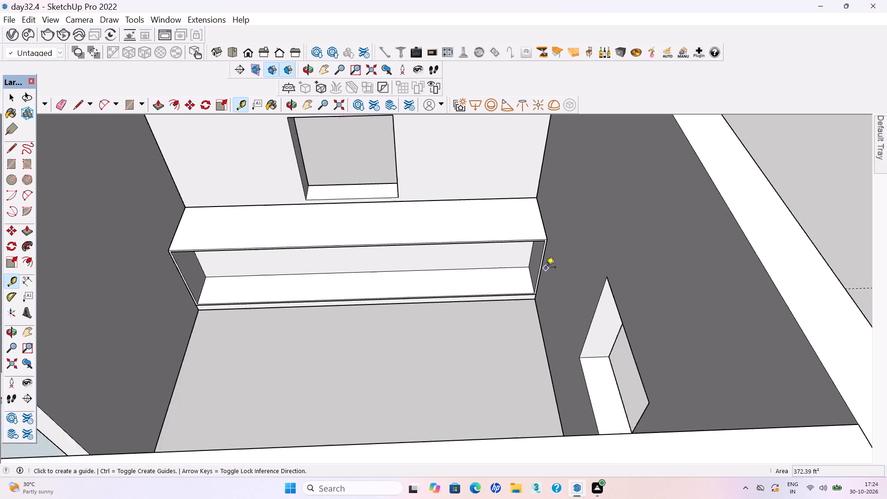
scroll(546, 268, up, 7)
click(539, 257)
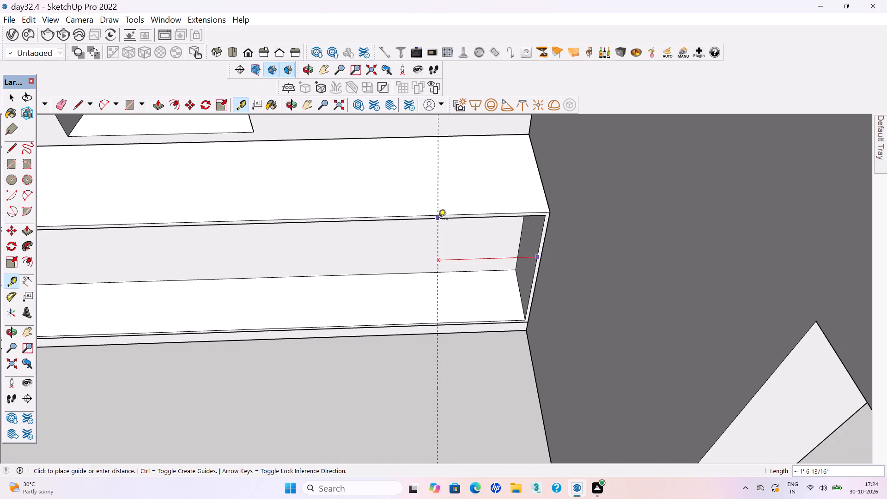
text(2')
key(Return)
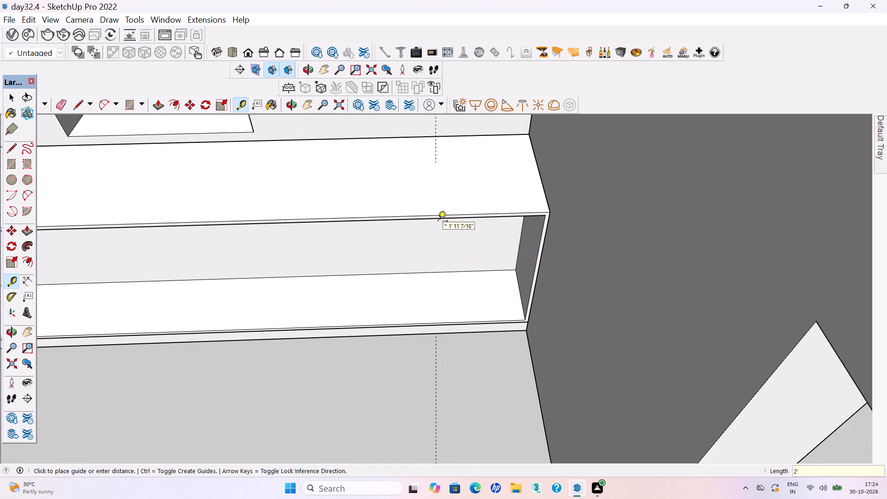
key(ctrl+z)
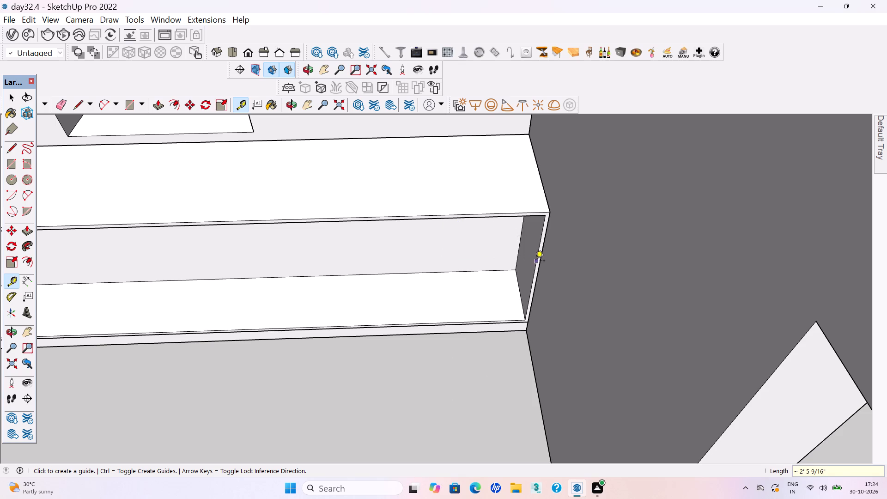
Place a guide 2' in from the cabinet's front vertical edge at the side outer wall.
click(537, 263)
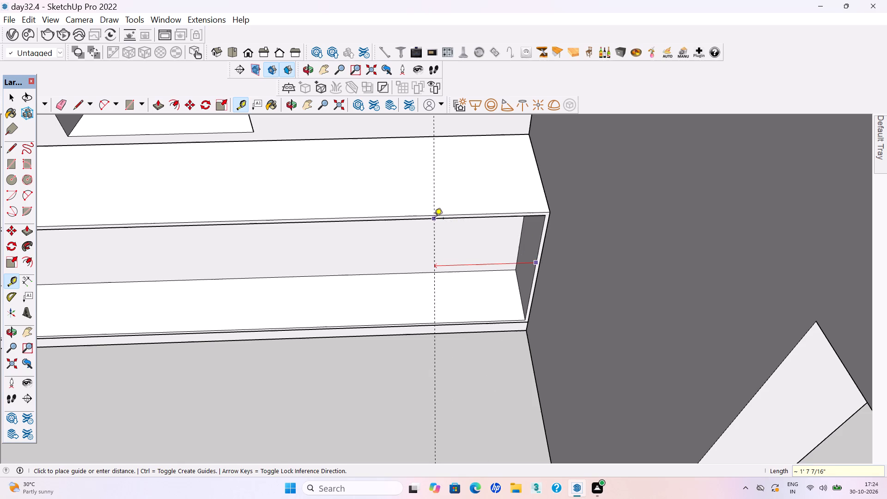
text(2')
key(Return)
key(space)
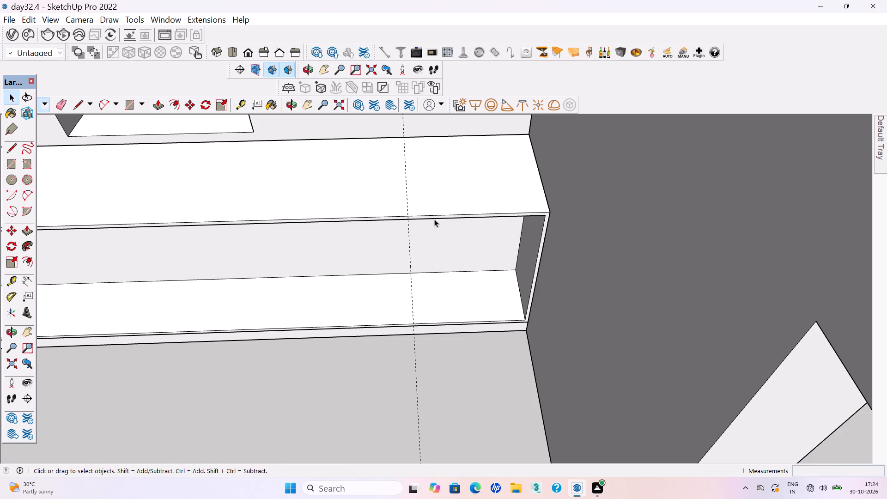
Inside the cabinet box's group, draw lines across the top and bottom strips of the front frame where the guide crosses them.
scroll(412, 215, up, 8)
double_click(414, 217)
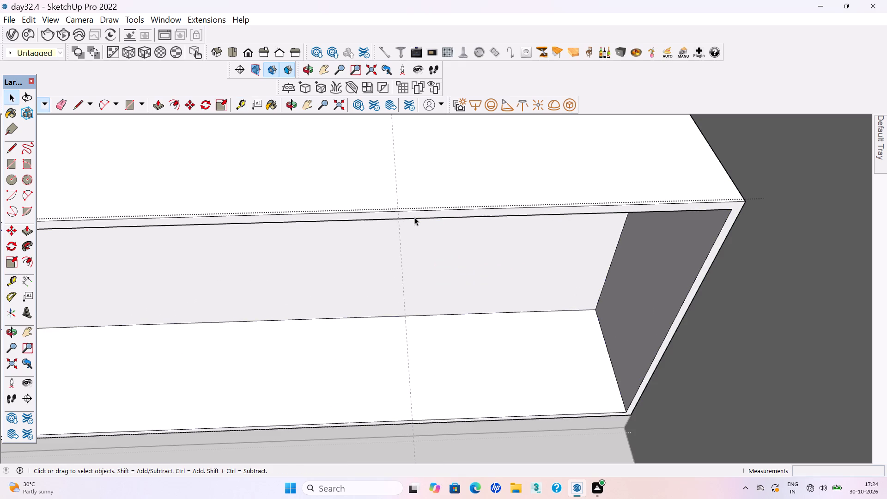
click(413, 215)
key(l)
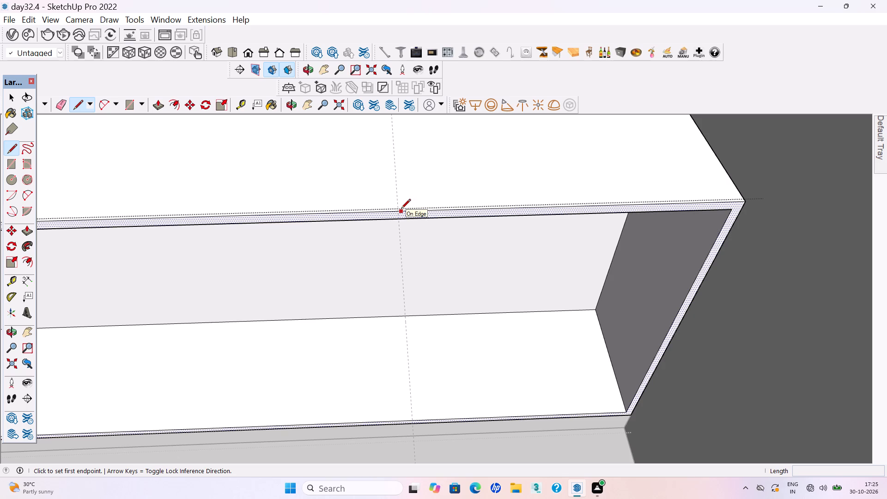
scroll(401, 209, up, 1)
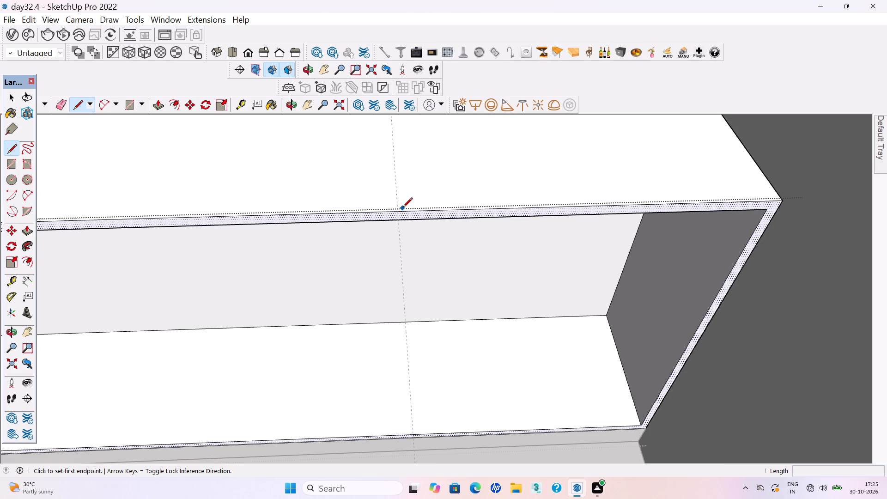
scroll(403, 208, up, 1)
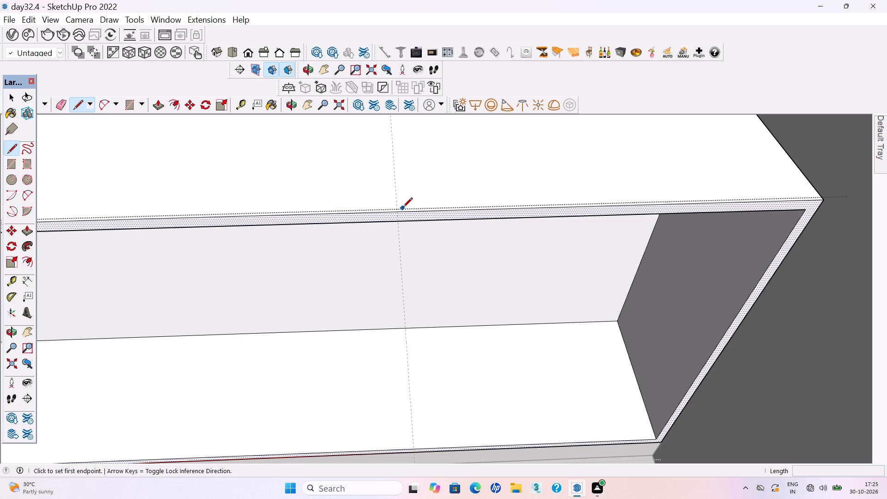
scroll(403, 208, up, 5)
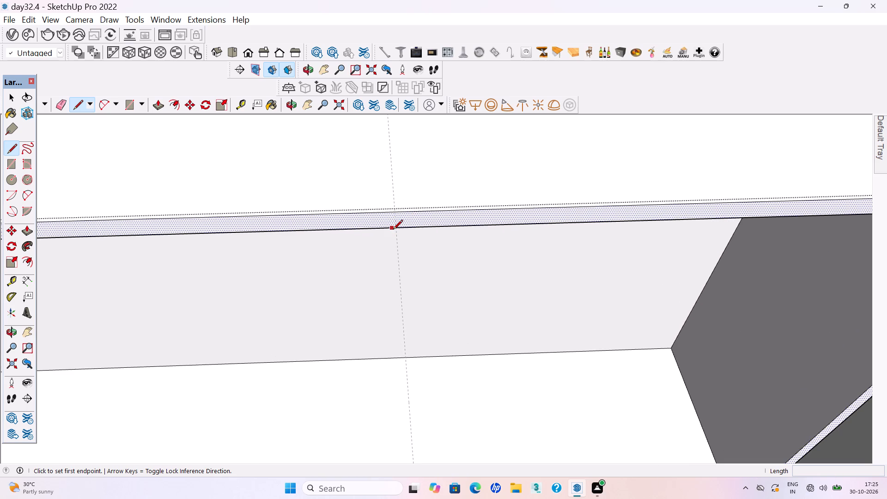
click(395, 230)
click(395, 213)
scroll(405, 222, down, 14)
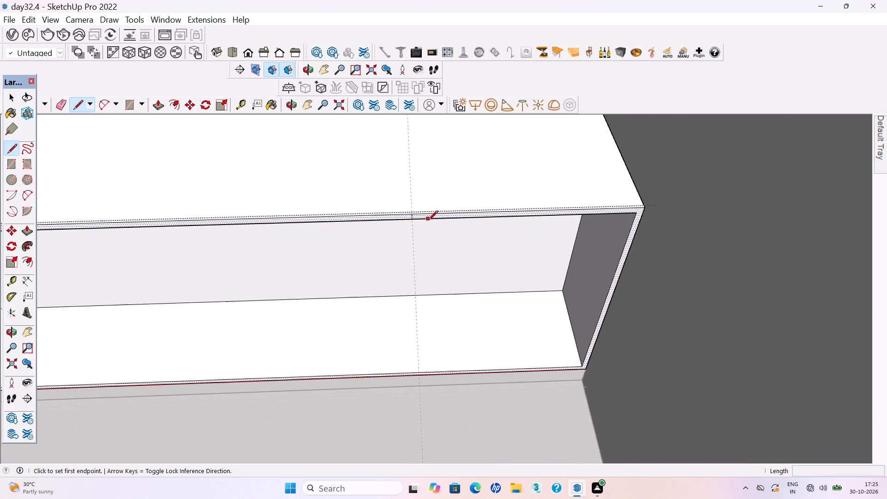
scroll(414, 373, up, 4)
scroll(413, 371, up, 17)
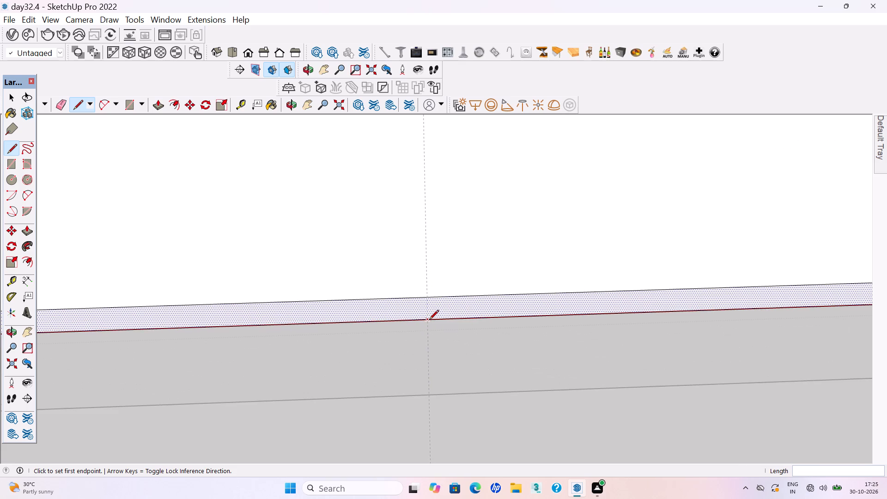
click(429, 320)
click(430, 297)
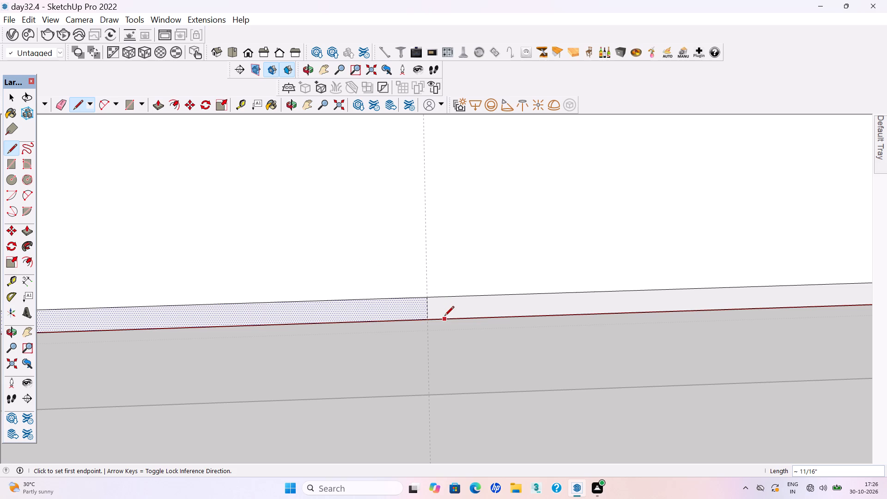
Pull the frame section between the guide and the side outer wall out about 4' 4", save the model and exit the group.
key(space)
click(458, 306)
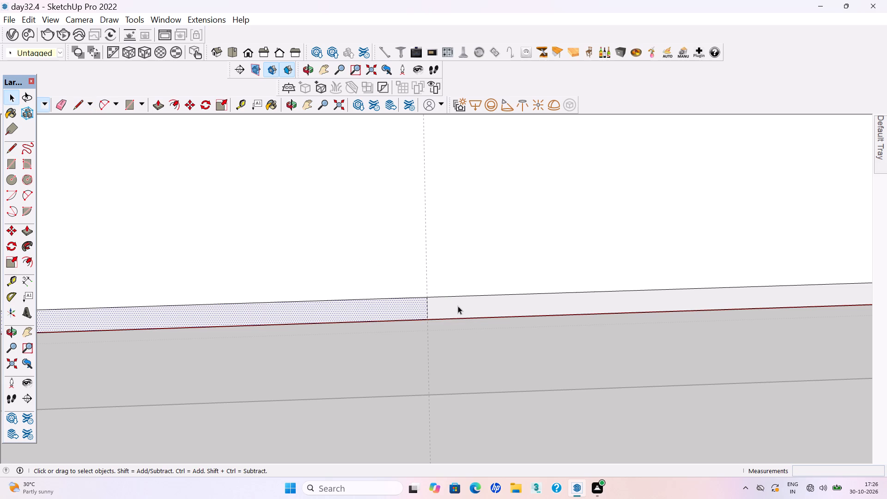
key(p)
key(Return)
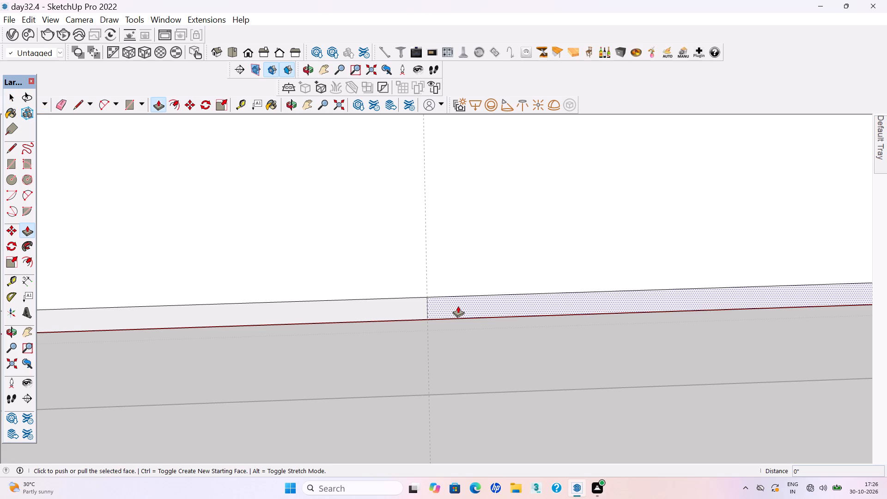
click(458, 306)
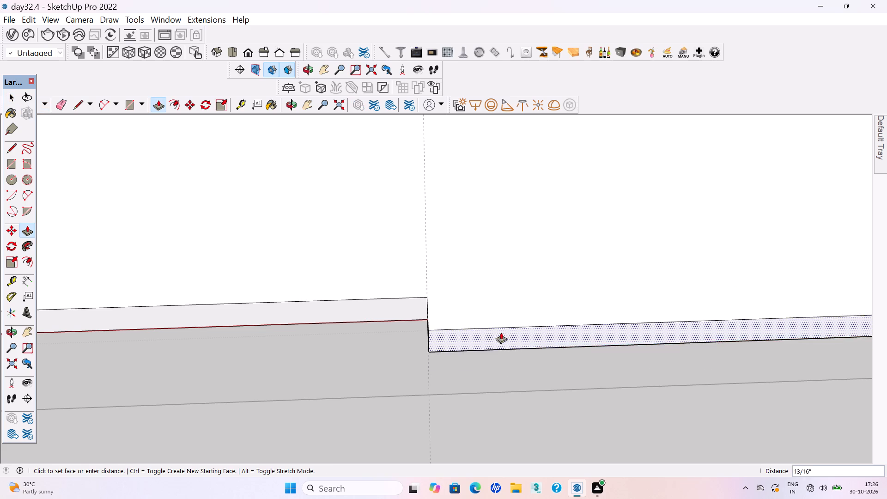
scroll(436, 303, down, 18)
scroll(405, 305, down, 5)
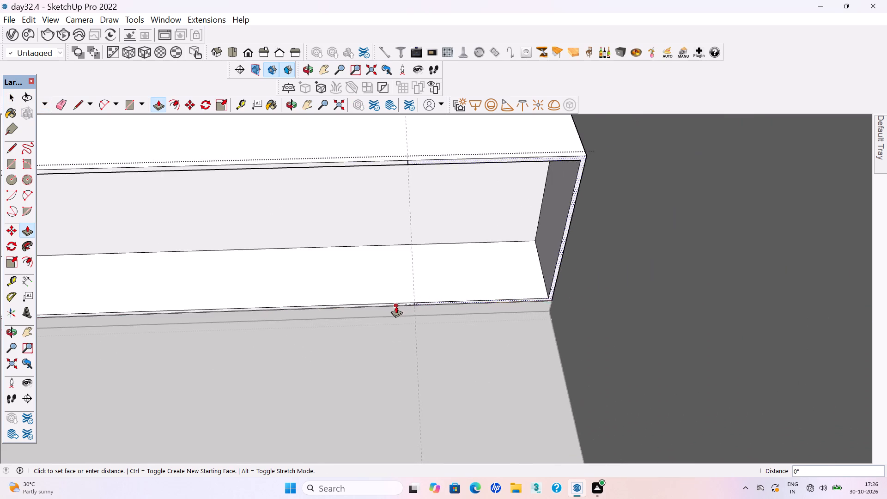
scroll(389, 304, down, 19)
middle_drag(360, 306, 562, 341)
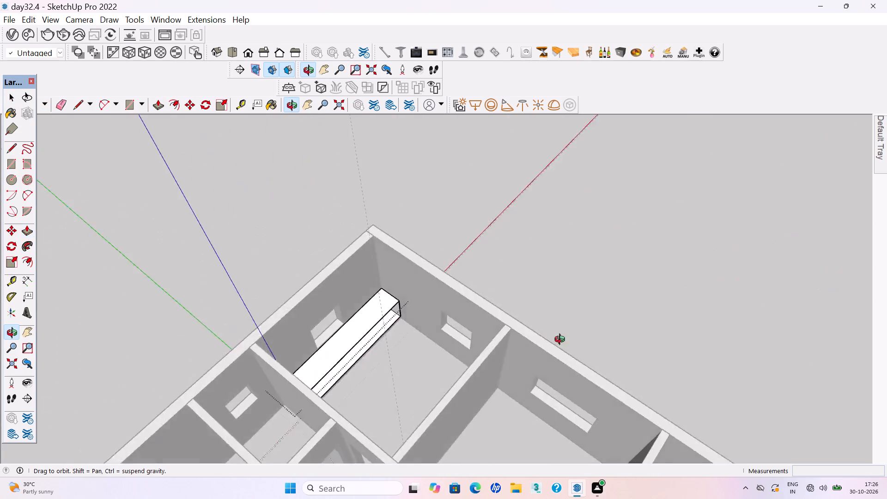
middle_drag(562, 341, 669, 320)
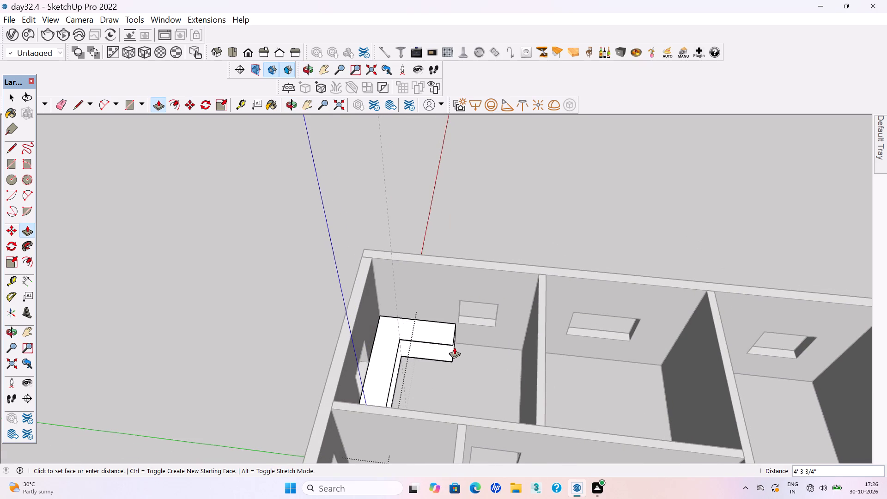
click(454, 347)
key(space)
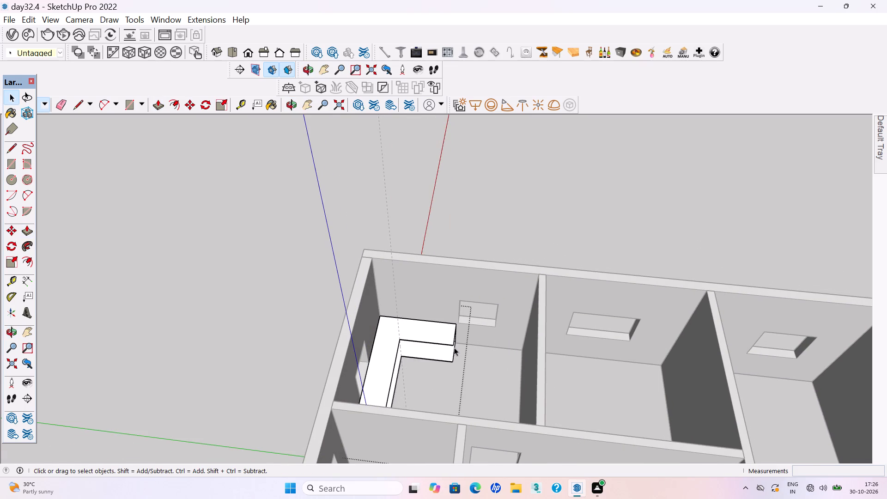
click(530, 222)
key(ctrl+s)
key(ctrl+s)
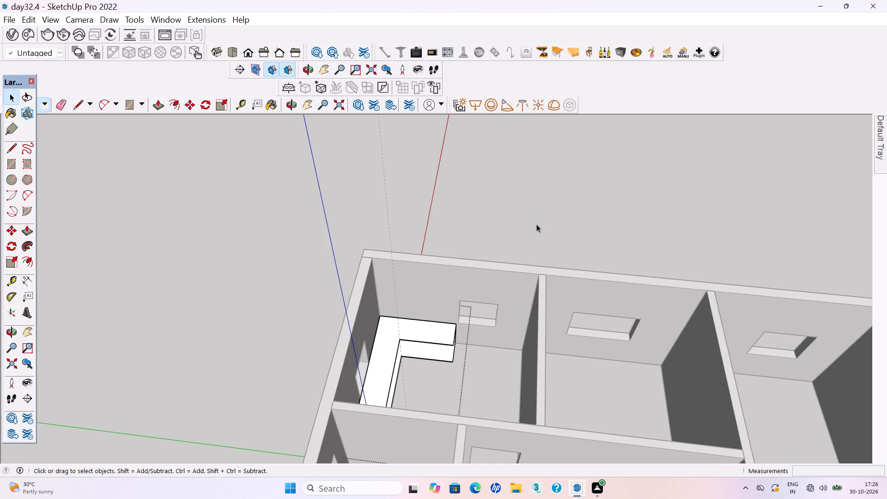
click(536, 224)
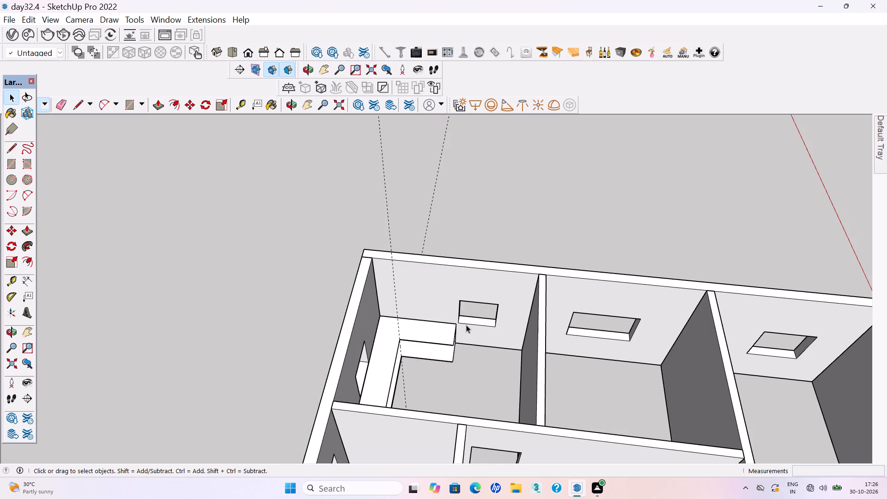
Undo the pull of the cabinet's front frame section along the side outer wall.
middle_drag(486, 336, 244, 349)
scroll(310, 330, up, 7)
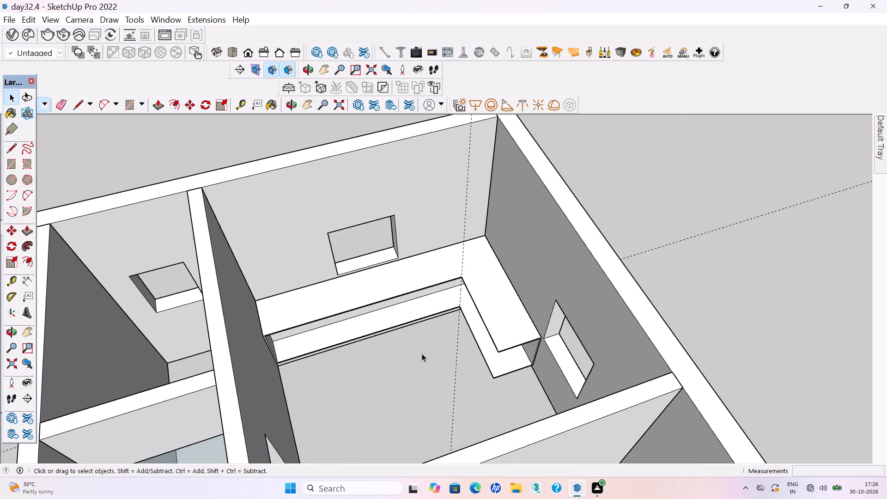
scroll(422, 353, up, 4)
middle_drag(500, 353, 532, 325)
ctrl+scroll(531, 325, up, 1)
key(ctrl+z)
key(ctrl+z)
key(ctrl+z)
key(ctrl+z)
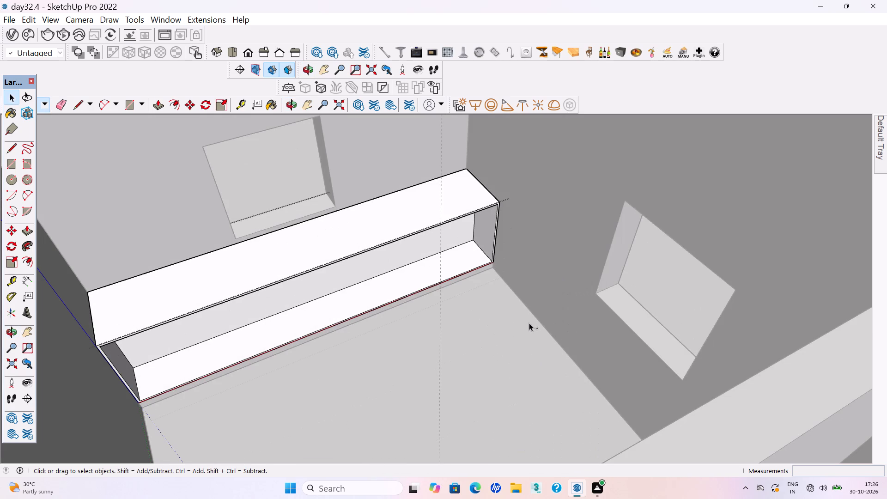
Inside the base's group, draw a 3" line up its front face at the guide, splitting the face in two.
scroll(464, 272, up, 11)
middle_drag(471, 292, 399, 275)
middle_click(399, 275)
scroll(353, 285, up, 2)
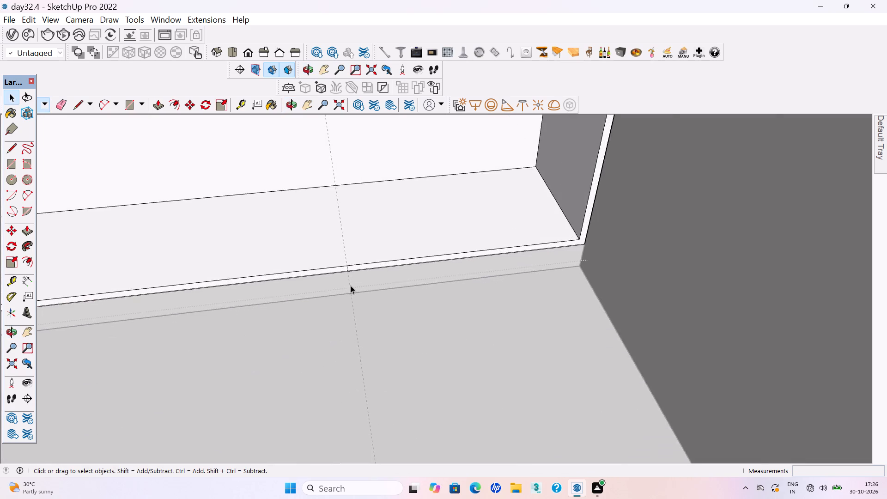
scroll(351, 286, up, 5)
double_click(360, 284)
click(360, 278)
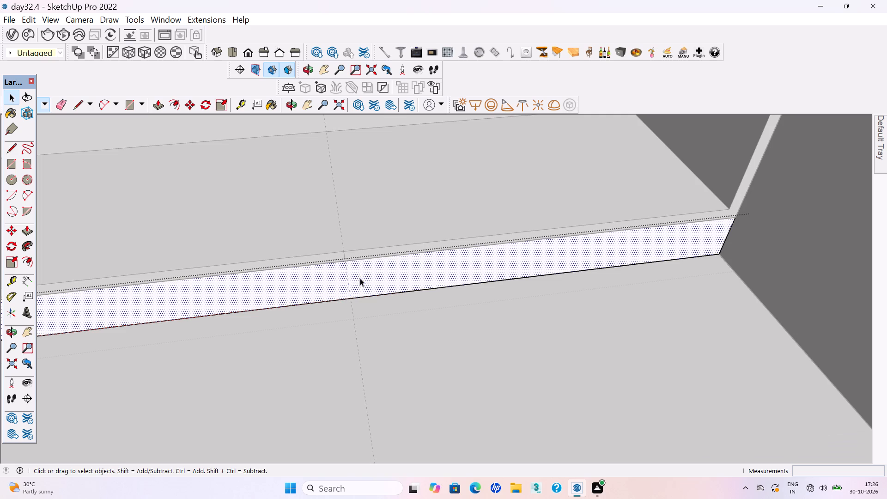
key(l)
click(353, 298)
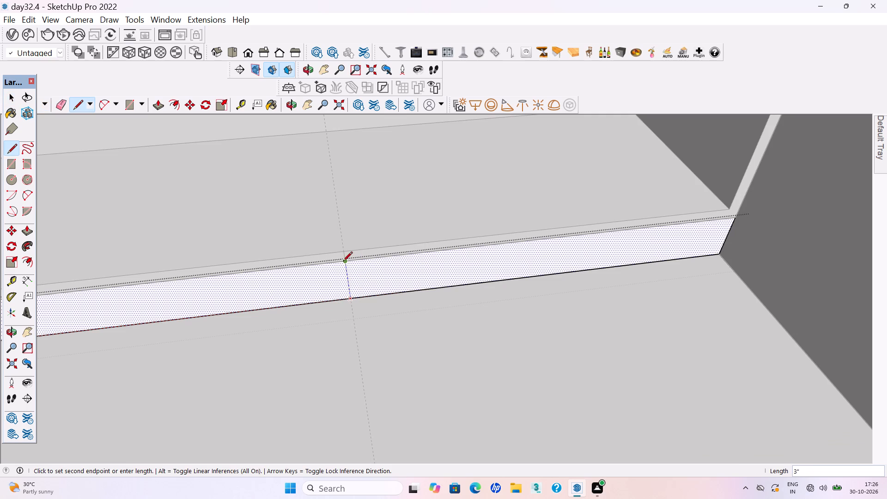
click(343, 262)
Pull the section of the base's front face between the guide and the side outer wall out along the wall, and exit the group.
key(space)
click(379, 279)
key(p)
key(Return)
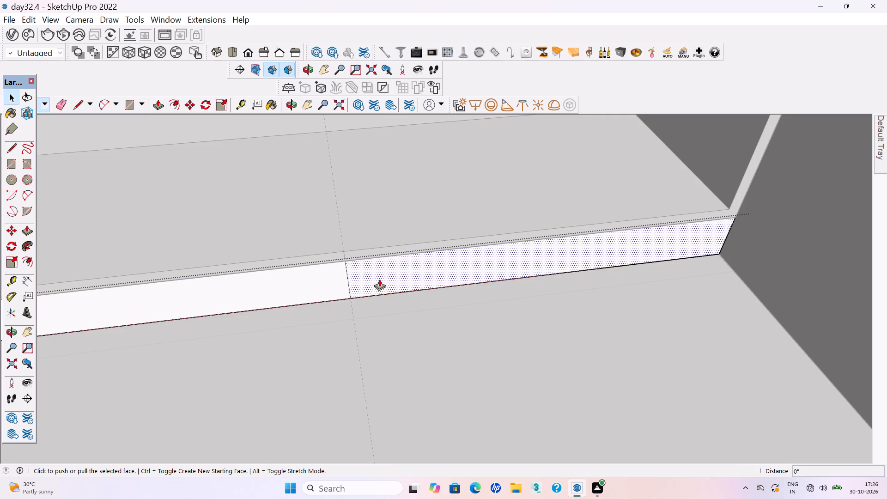
click(379, 279)
scroll(395, 250, down, 17)
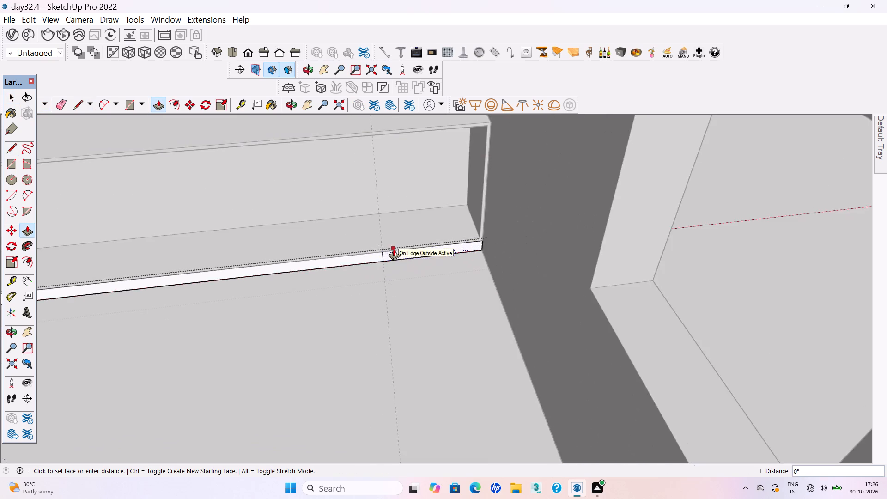
scroll(394, 249, down, 5)
scroll(394, 249, down, 20)
scroll(394, 249, down, 3)
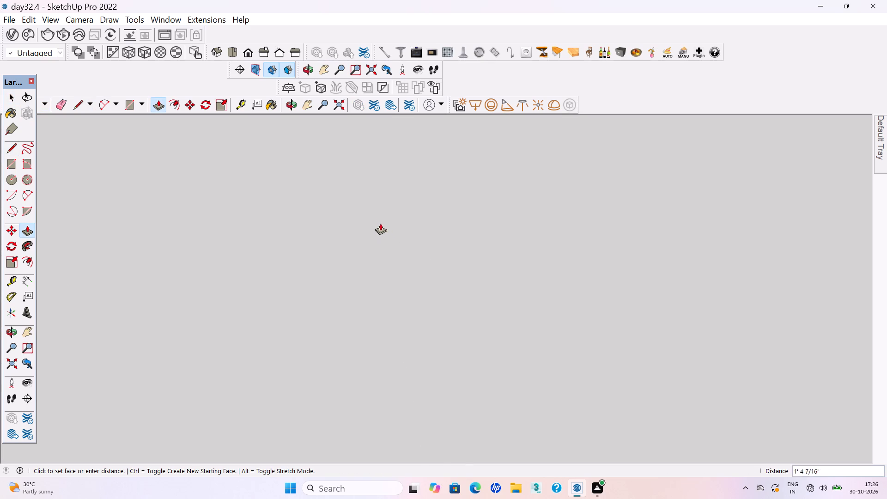
scroll(380, 223, down, 7)
scroll(449, 249, up, 1)
scroll(448, 249, down, 20)
scroll(448, 249, down, 6)
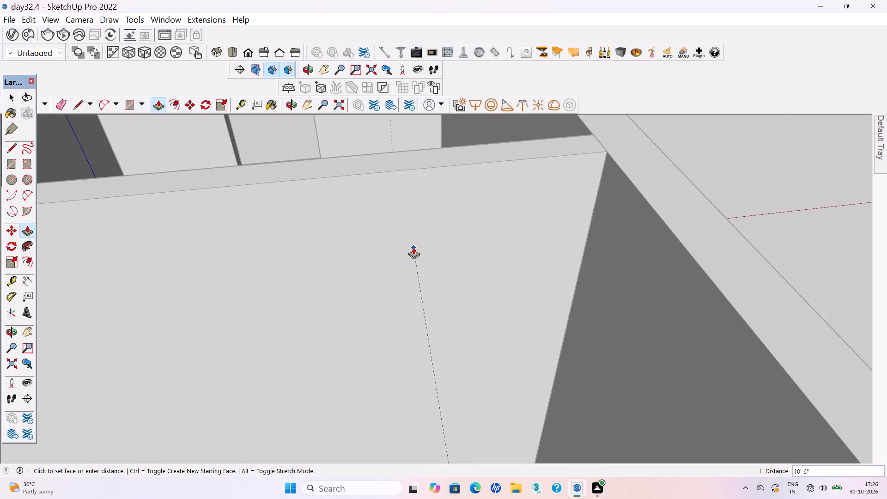
scroll(413, 247, down, 20)
scroll(413, 247, down, 8)
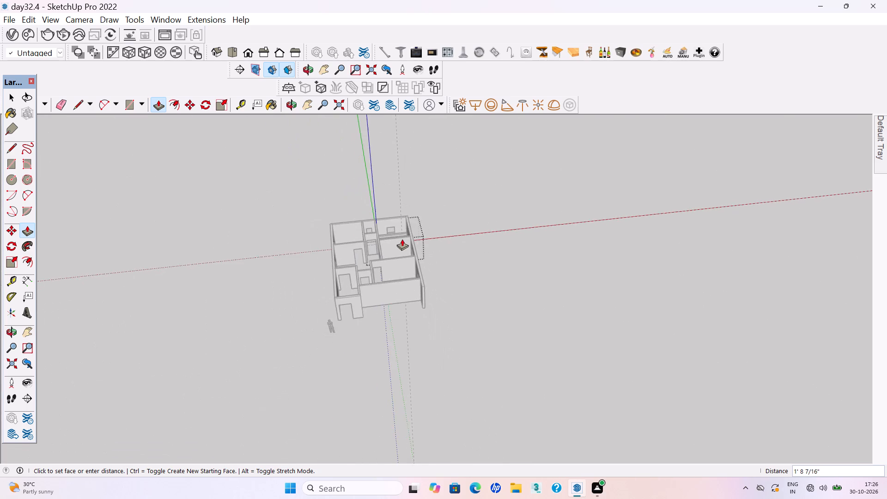
scroll(402, 239, down, 5)
middle_drag(378, 236, 728, 297)
scroll(403, 271, up, 4)
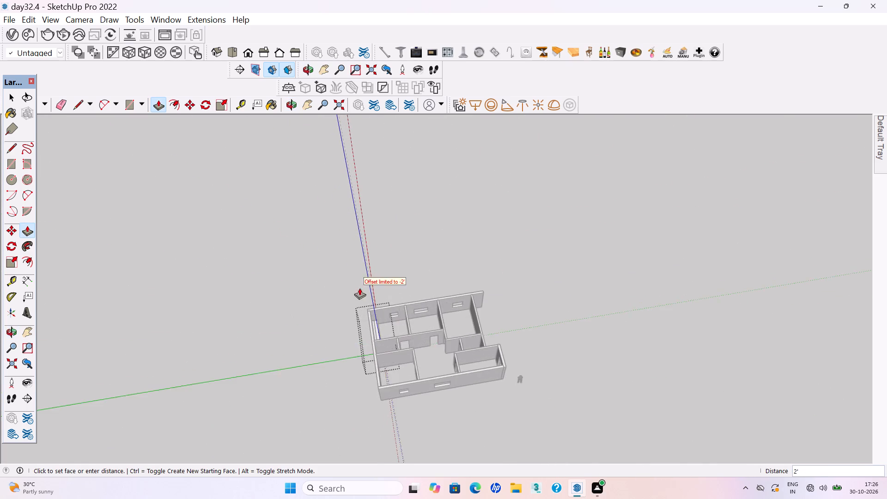
scroll(383, 311, up, 15)
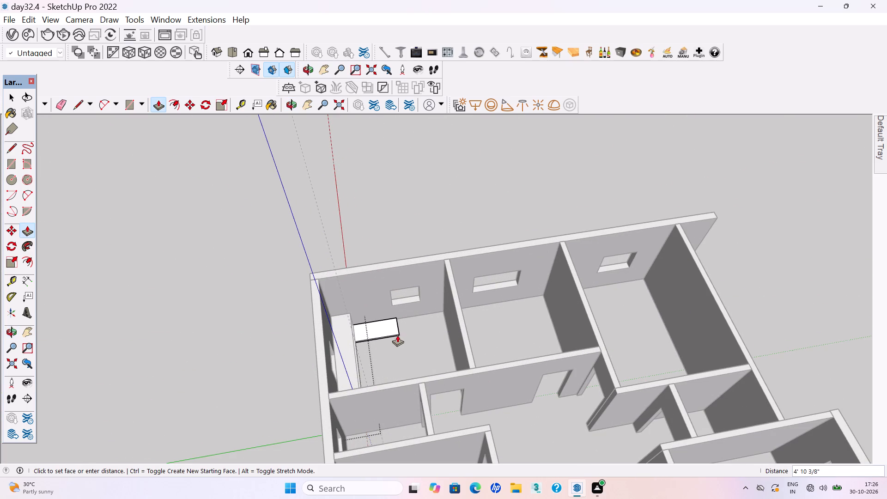
click(394, 335)
key(space)
click(367, 210)
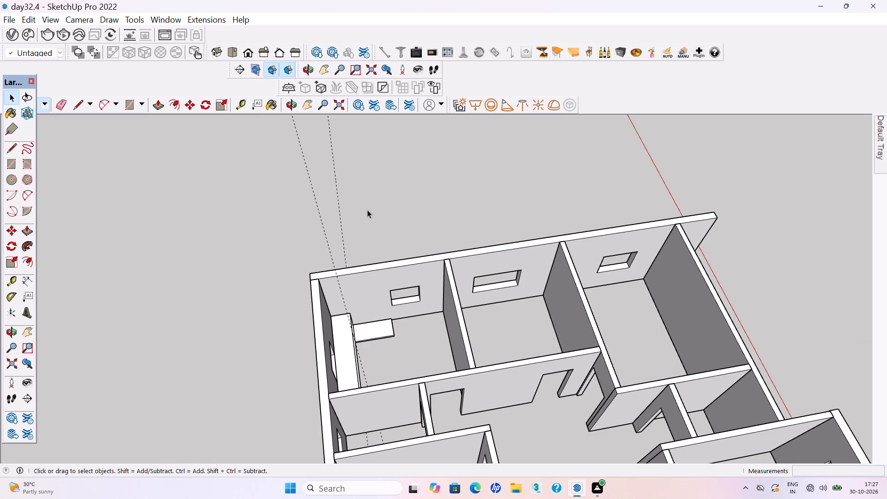
click(392, 203)
Inside the cabinet box's group, pull the matching front frame section out flush with the base's end, exit the group and save the model.
scroll(387, 198, down, 5)
middle_drag(401, 214, 89, 196)
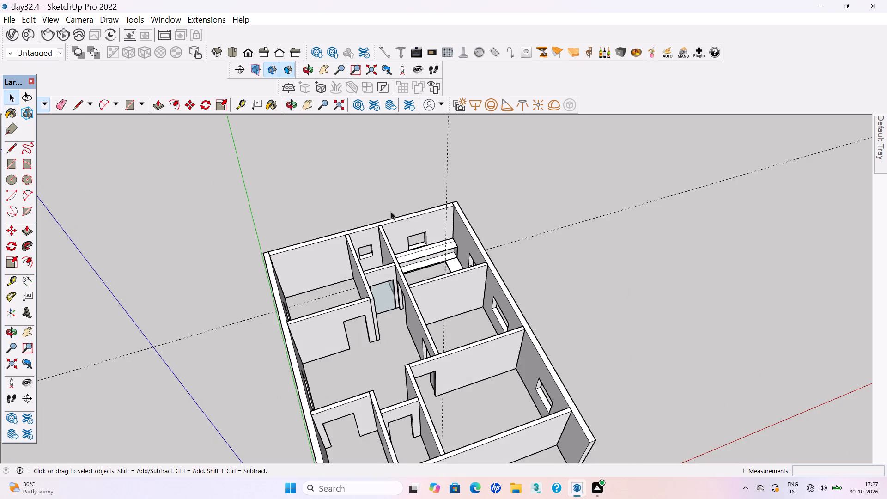
scroll(395, 214, up, 20)
scroll(395, 214, up, 8)
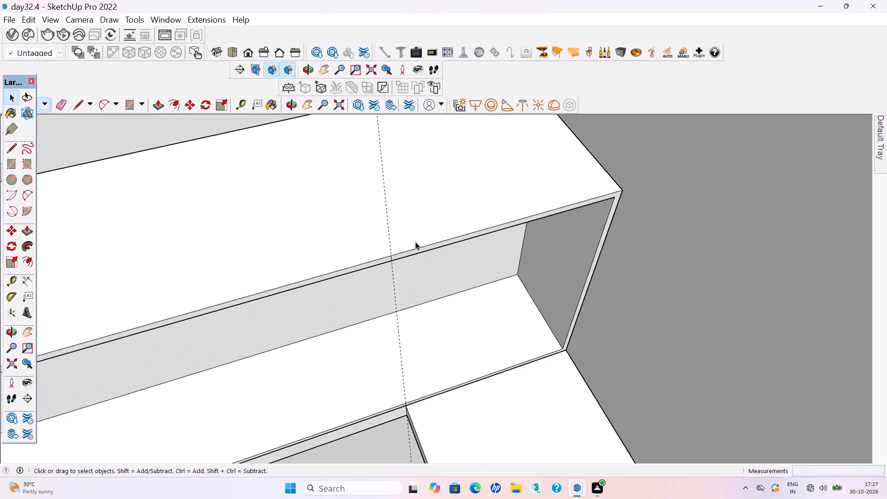
scroll(415, 242, up, 3)
middle_drag(414, 257, 386, 238)
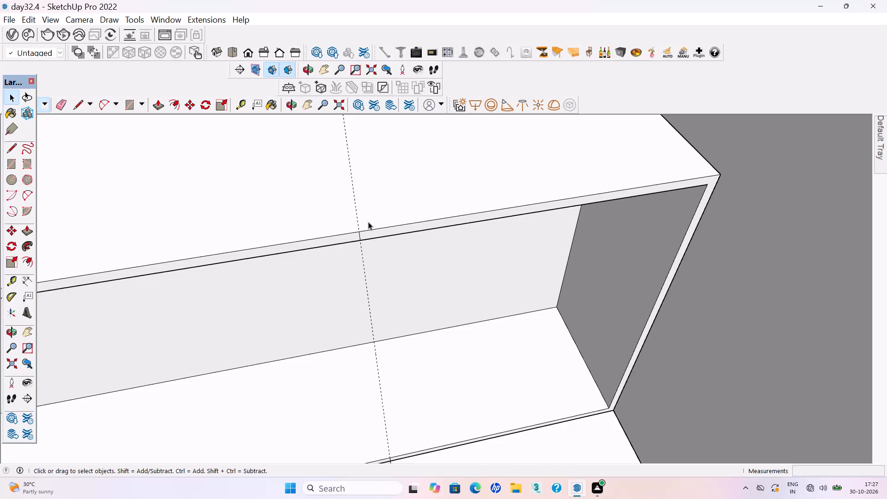
scroll(391, 238, up, 2)
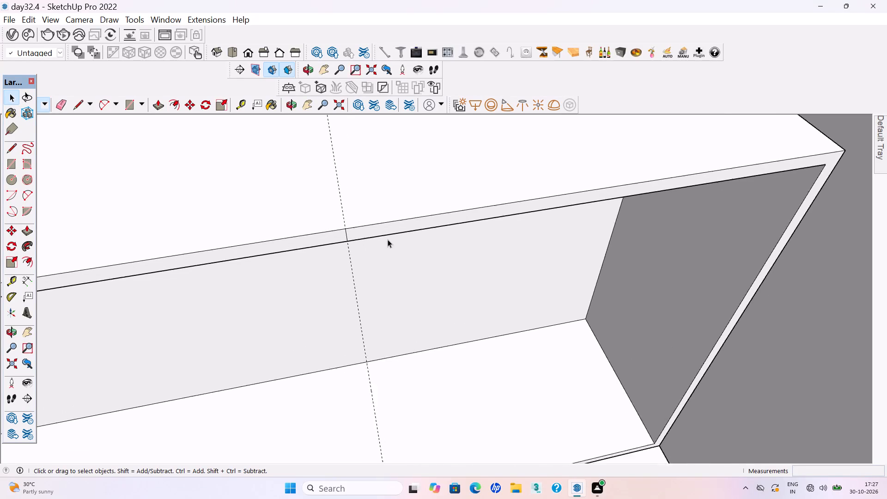
scroll(388, 239, up, 1)
click(377, 229)
double_click(377, 229)
click(377, 229)
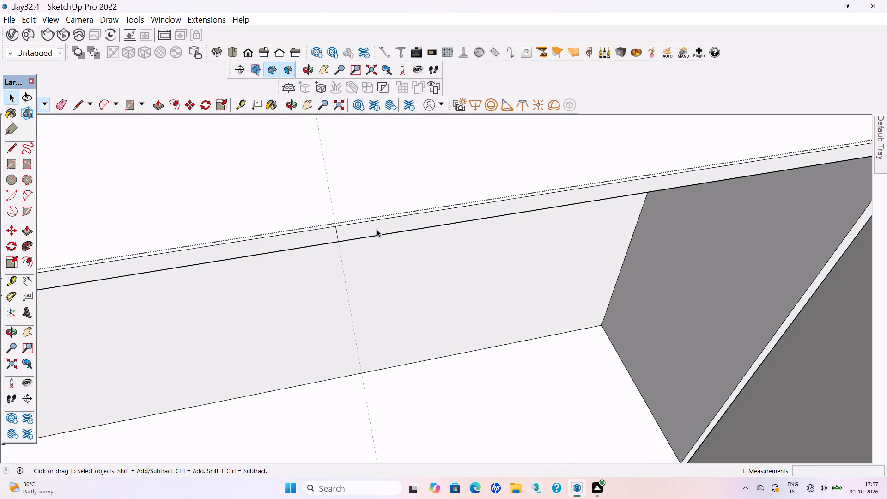
key(p)
key(Return)
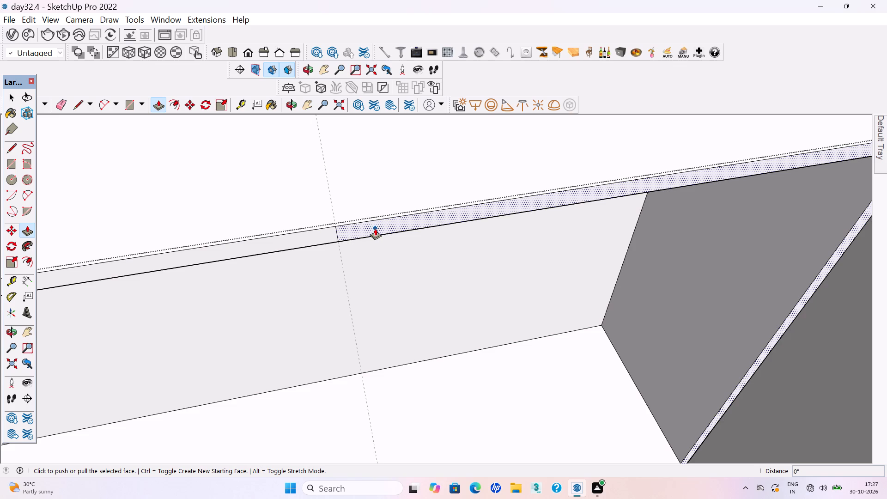
click(370, 222)
scroll(358, 203, down, 12)
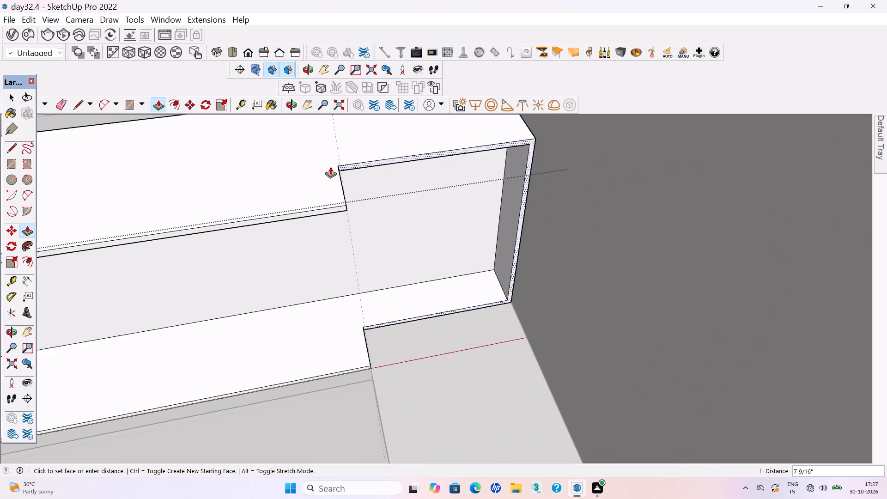
scroll(330, 167, down, 20)
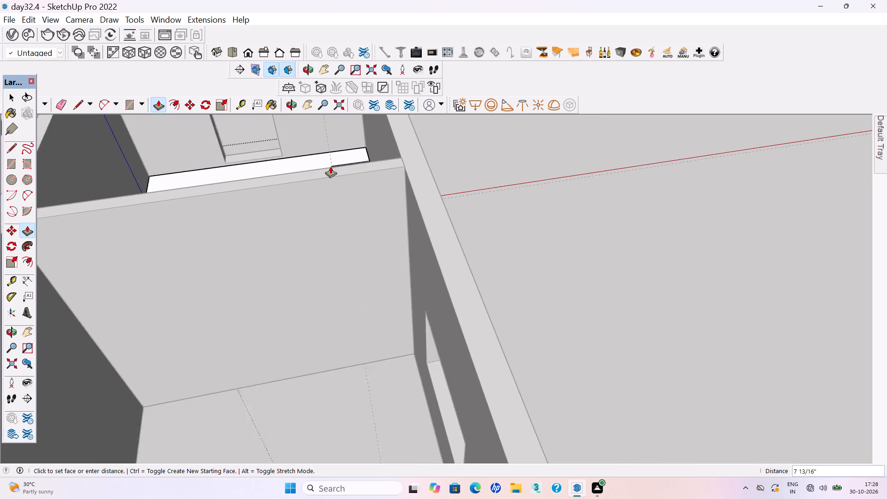
scroll(330, 166, down, 9)
middle_drag(276, 147, 614, 198)
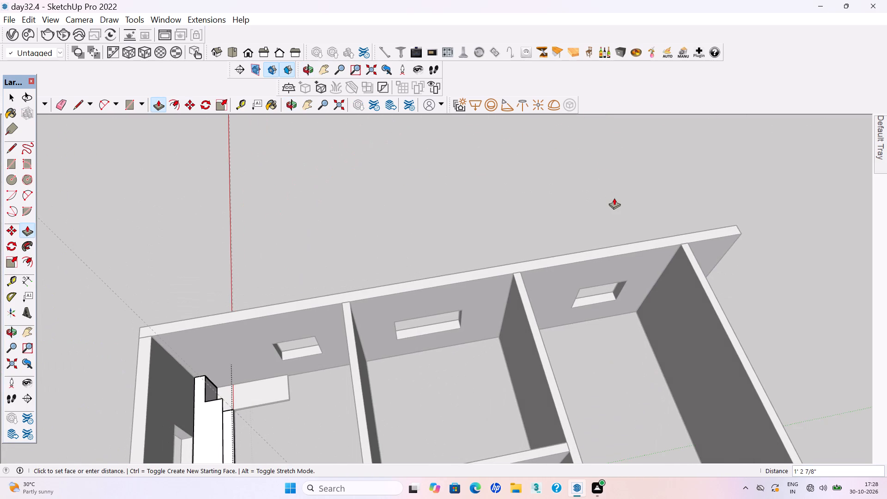
scroll(614, 198, down, 19)
scroll(593, 201, down, 4)
middle_drag(521, 249, 418, 232)
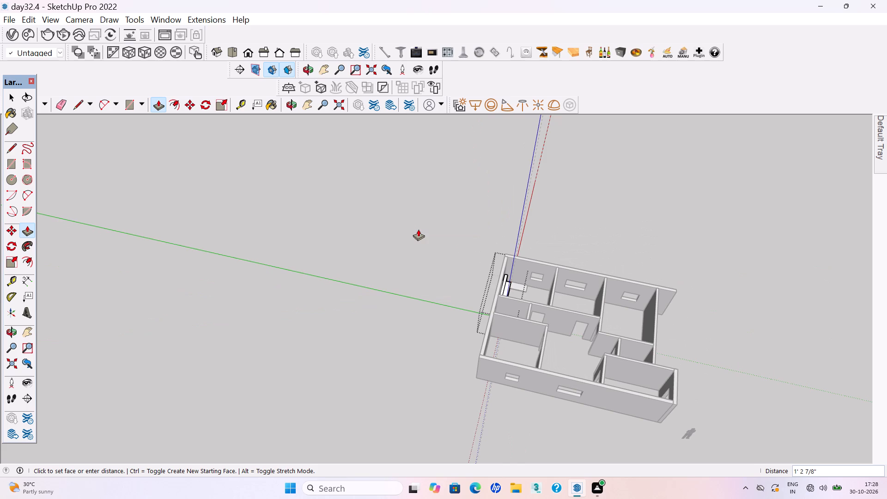
scroll(538, 271, up, 14)
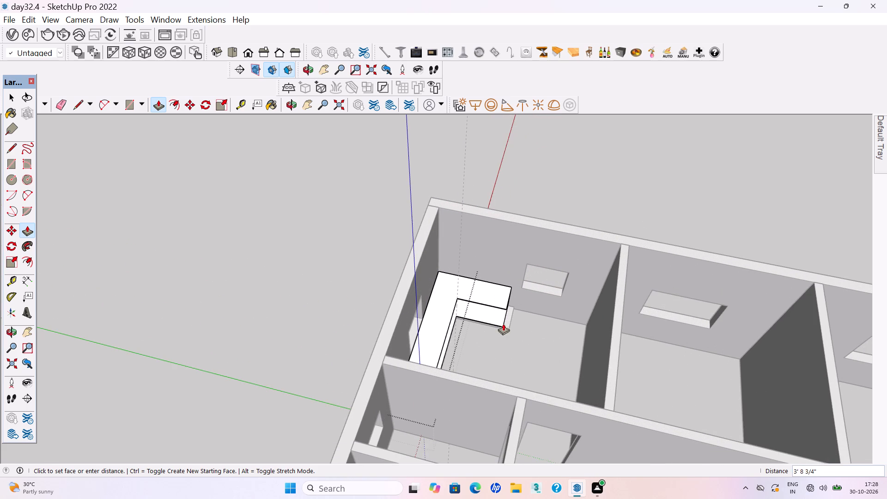
click(507, 329)
key(space)
click(322, 279)
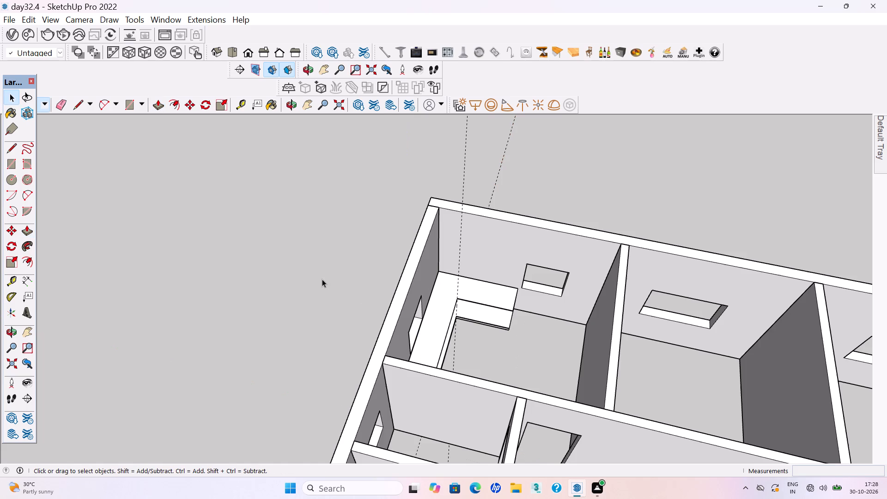
key(ctrl+s)
key(ctrl+s)
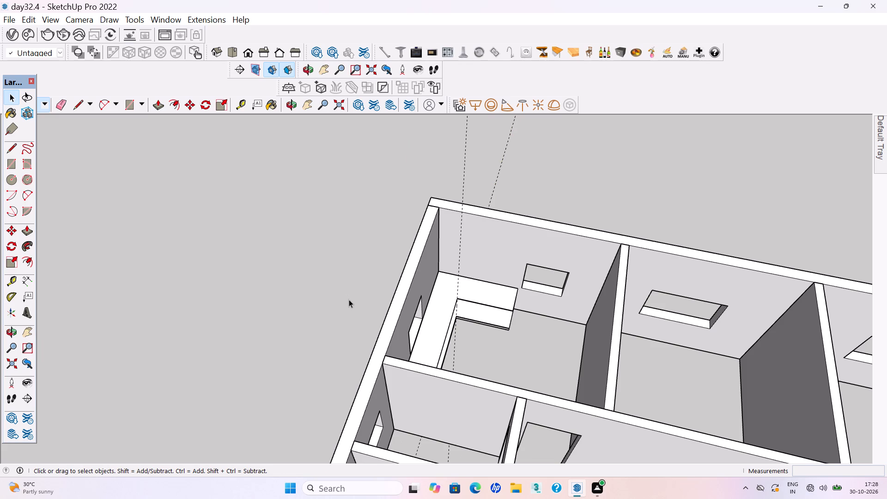
Look over the whole house model with the L-shaped cabinet in its corner room.
scroll(371, 297, down, 14)
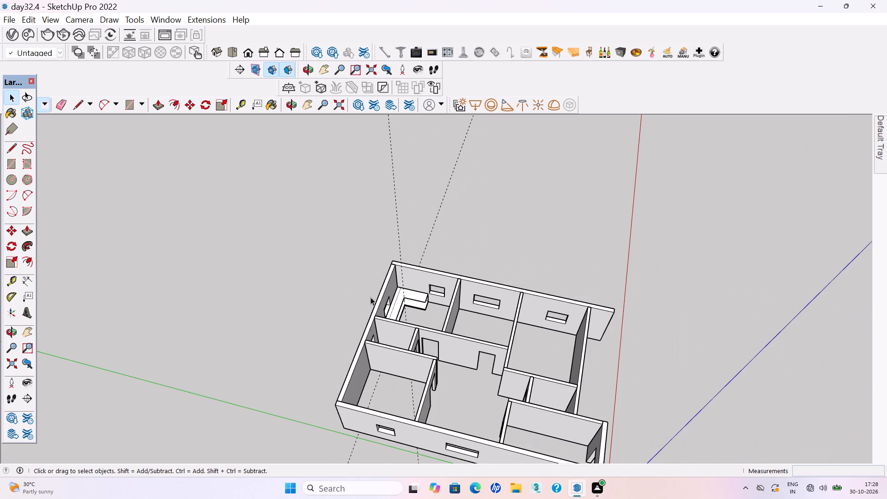
scroll(371, 297, down, 4)
click(358, 290)
scroll(443, 285, down, 2)
middle_drag(449, 286, 439, 287)
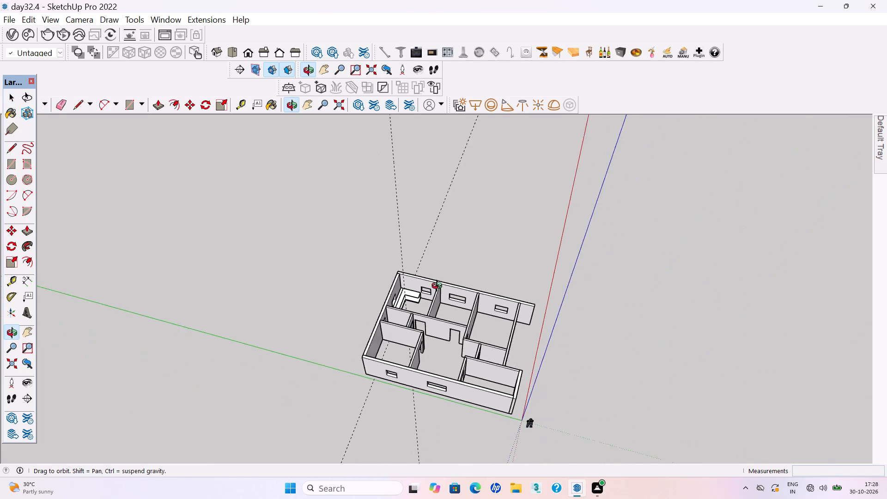
middle_drag(439, 287, 403, 292)
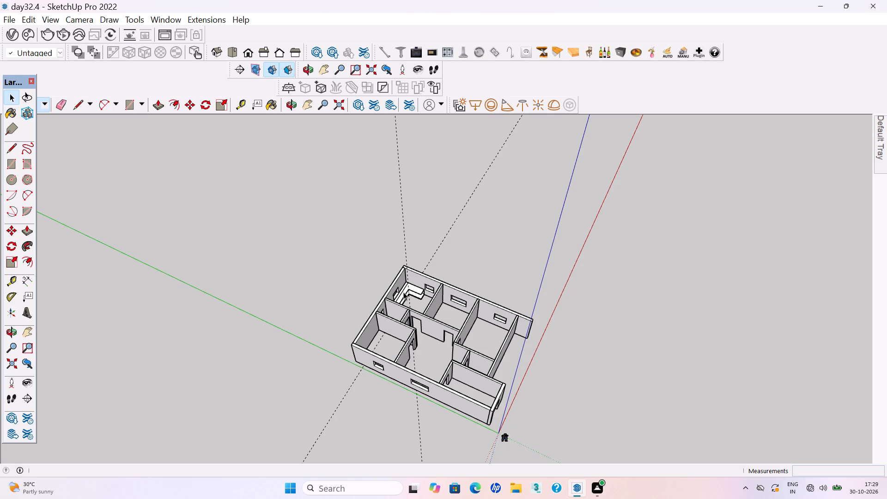
Place a guide 18 mm in from the open end edge of the cabinet's bottom panel, on the short leg.
scroll(415, 262, up, 18)
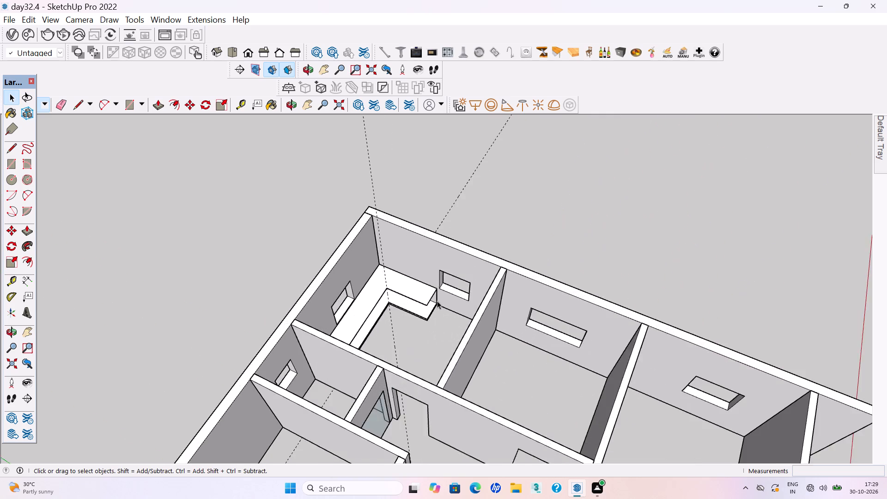
scroll(437, 301, up, 12)
middle_drag(419, 304, 413, 262)
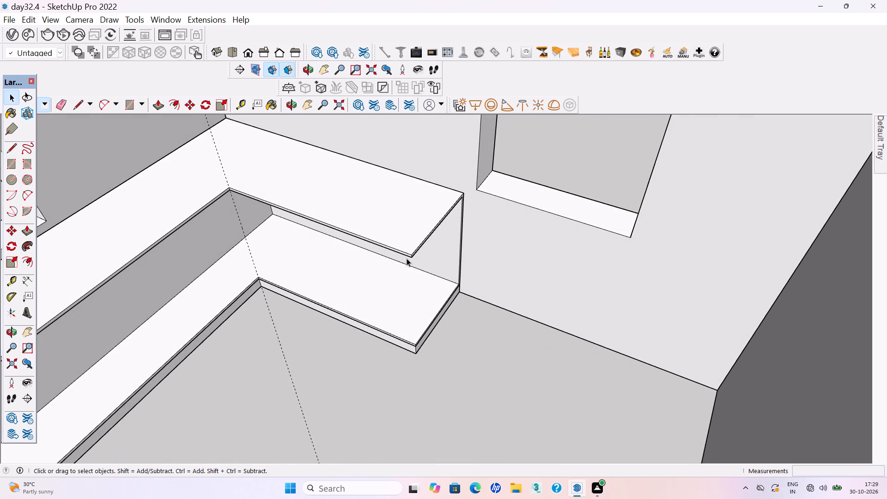
key(t)
click(424, 328)
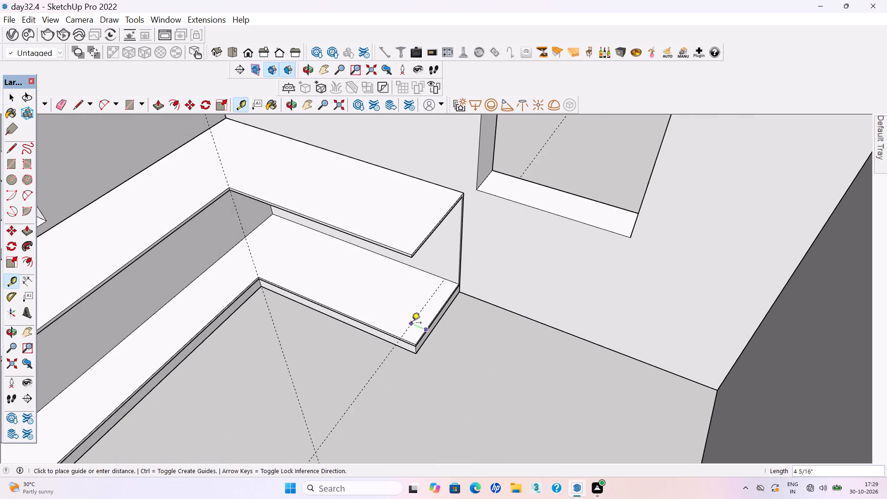
text(18mm)
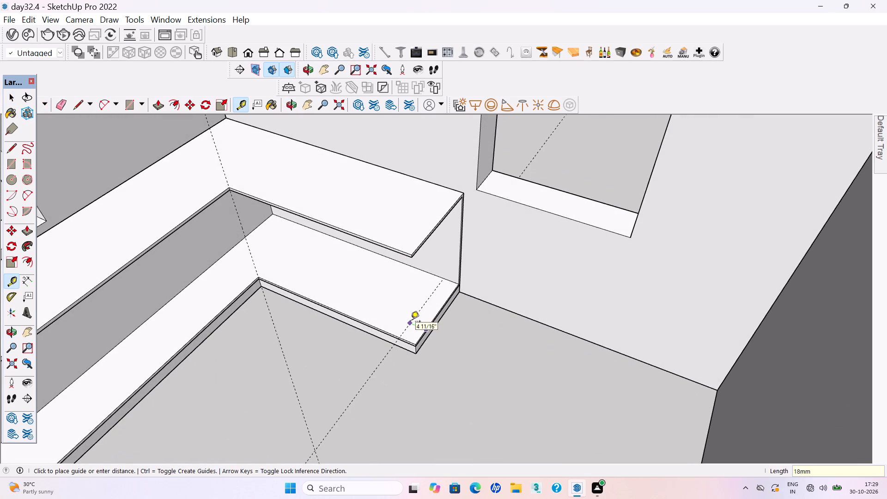
key(Return)
Draw a rectangle about 1' 11" by 11/16" on the bottom panel, between the guide and the open end edge.
scroll(413, 337, up, 9)
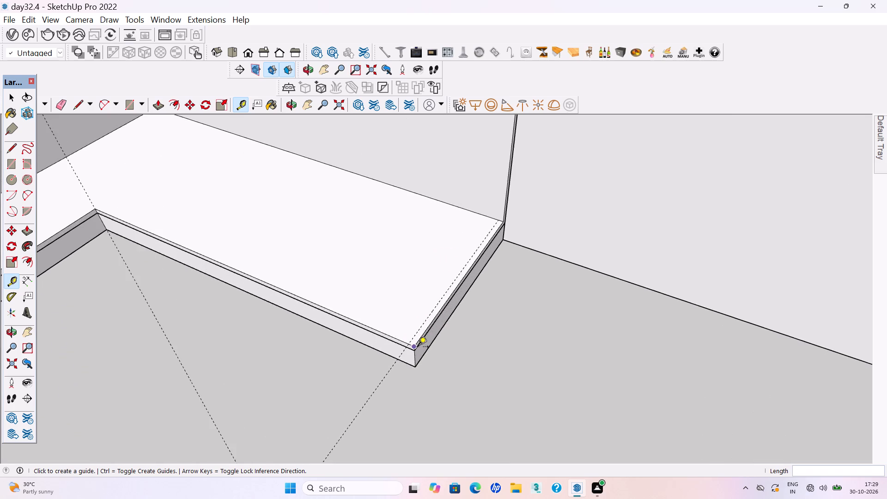
scroll(419, 347, up, 9)
key(r)
click(404, 342)
scroll(404, 341, down, 2)
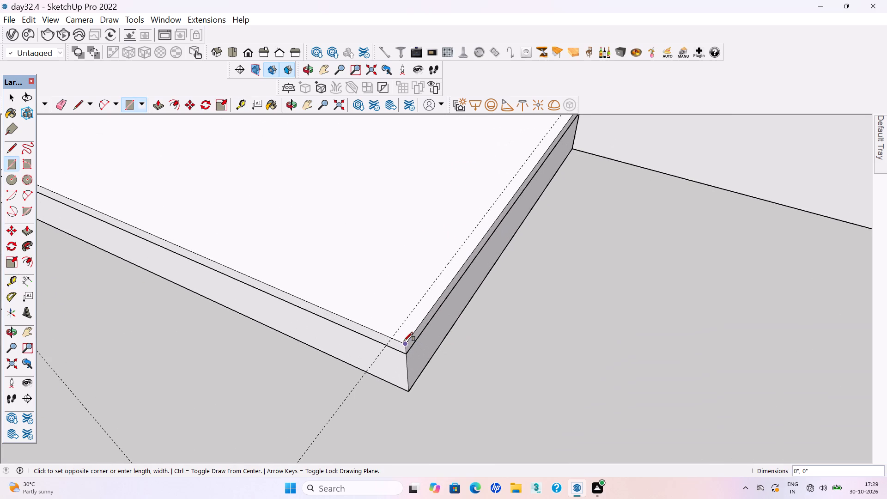
scroll(534, 262, down, 7)
scroll(550, 183, up, 5)
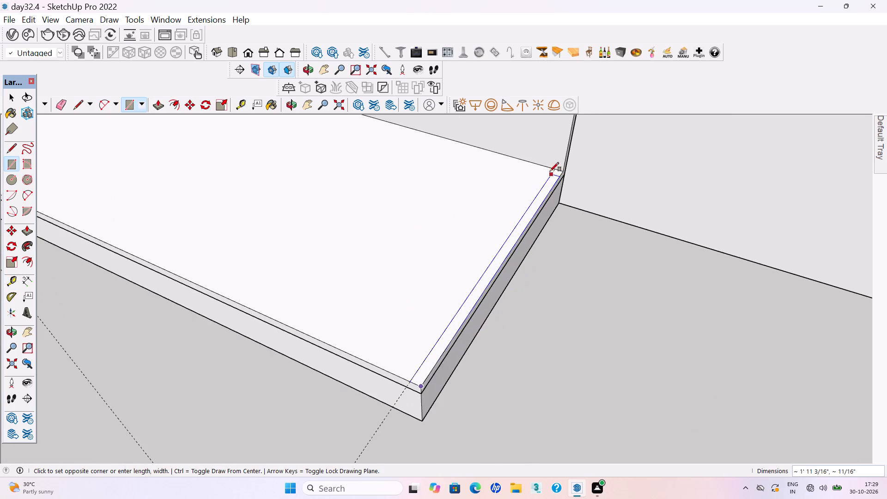
scroll(550, 171, up, 7)
click(556, 169)
key(space)
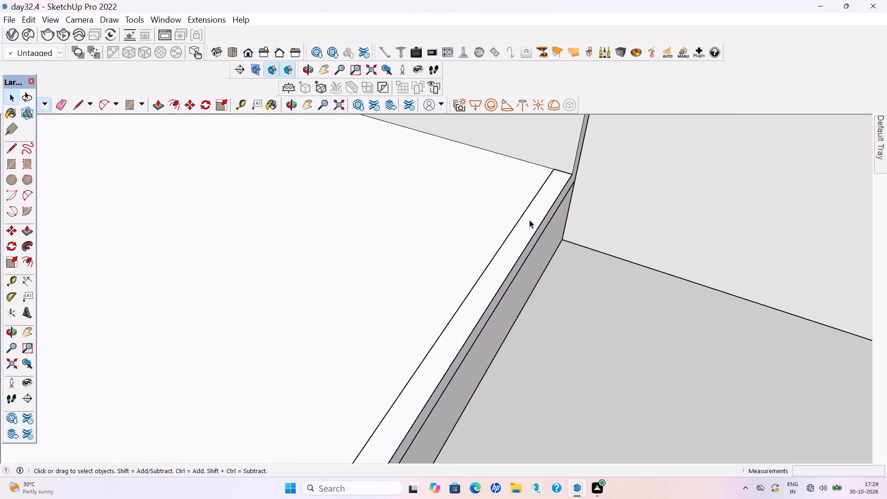
Make the thin end rectangle, with its edges, into a group and open it for editing.
double_click(528, 224)
right_click(523, 224)
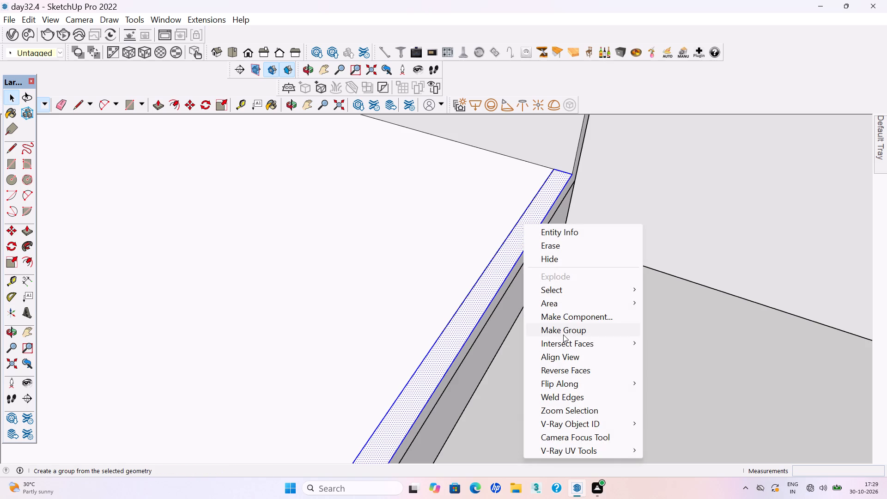
click(563, 335)
double_click(445, 356)
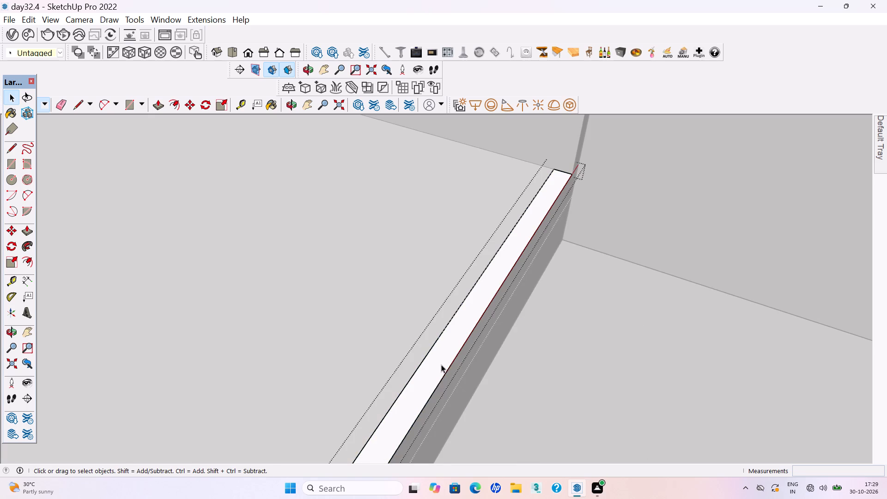
Extrude the thin end rectangle about 2' 5 5/16" up to the underside of the cabinet's top panel and close the group.
click(441, 365)
key(p)
key(Return)
click(441, 365)
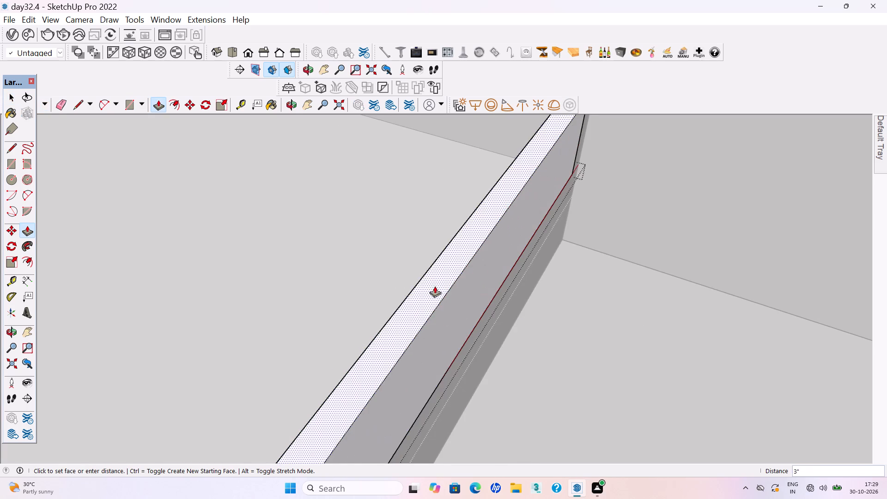
scroll(438, 292, down, 20)
scroll(438, 292, down, 2)
scroll(455, 280, up, 4)
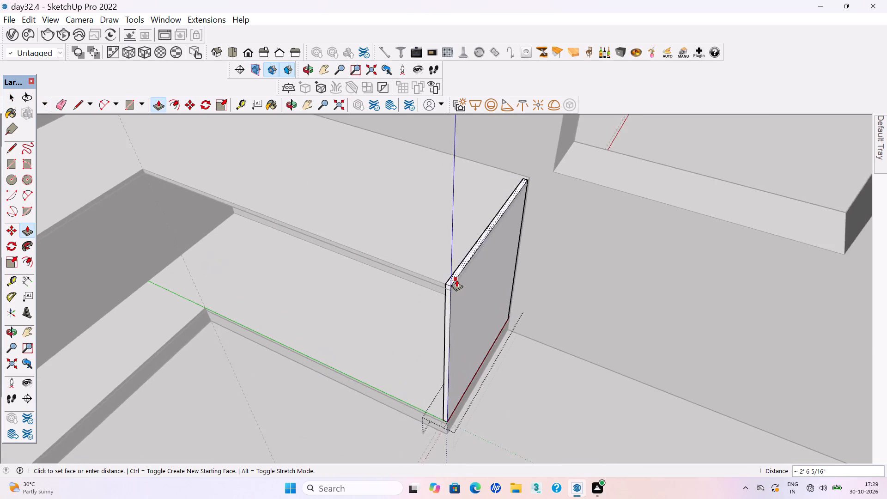
scroll(456, 280, up, 12)
click(446, 310)
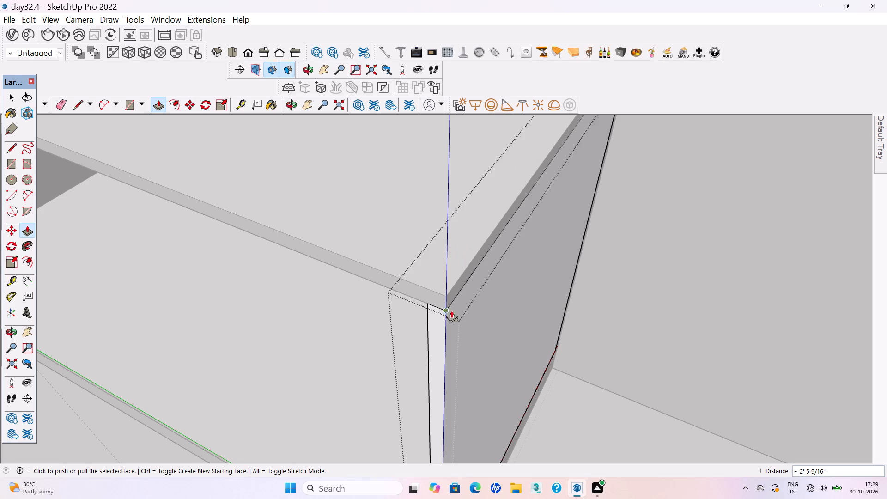
scroll(461, 316, down, 17)
key(space)
click(543, 383)
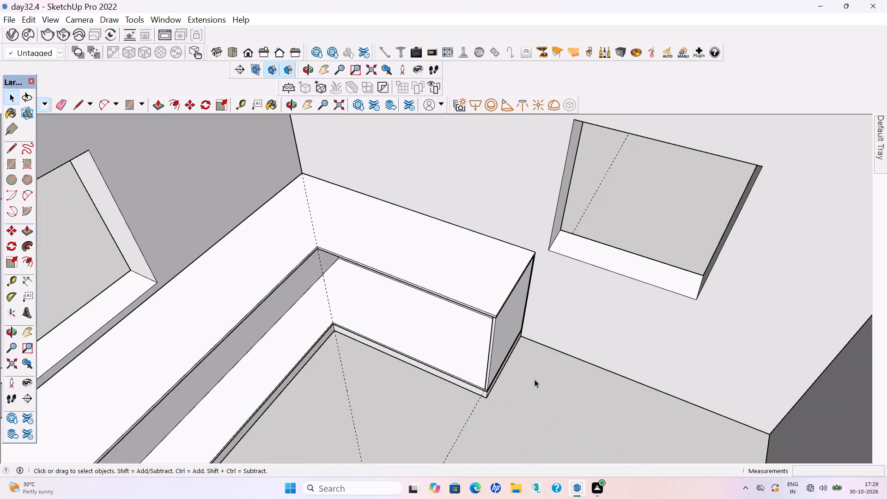
Save the model.
scroll(535, 379, down, 1)
key(ctrl+s)
key(ctrl+s)
key(ctrl+s)
Draw a door rectangle over the open front of the cabinet's long leg, starting at its upper corner beside the side wall.
scroll(478, 352, down, 7)
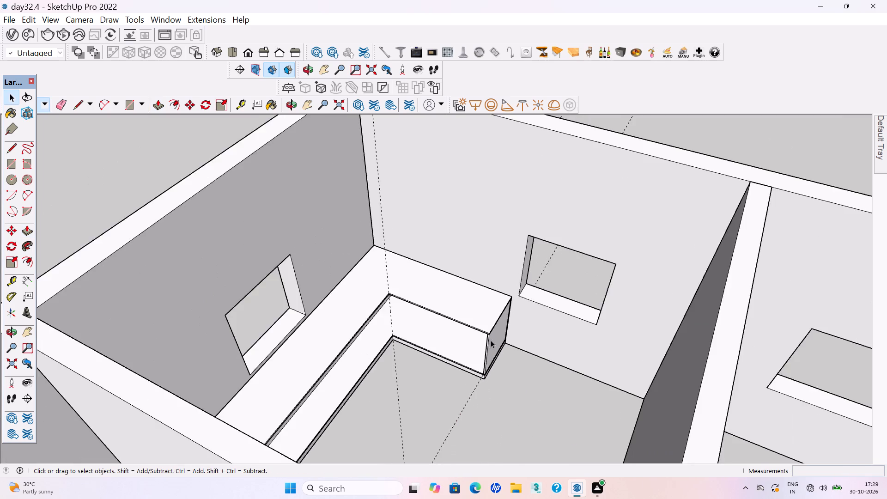
scroll(491, 340, down, 8)
click(579, 234)
scroll(597, 251, down, 3)
middle_drag(595, 252, 457, 232)
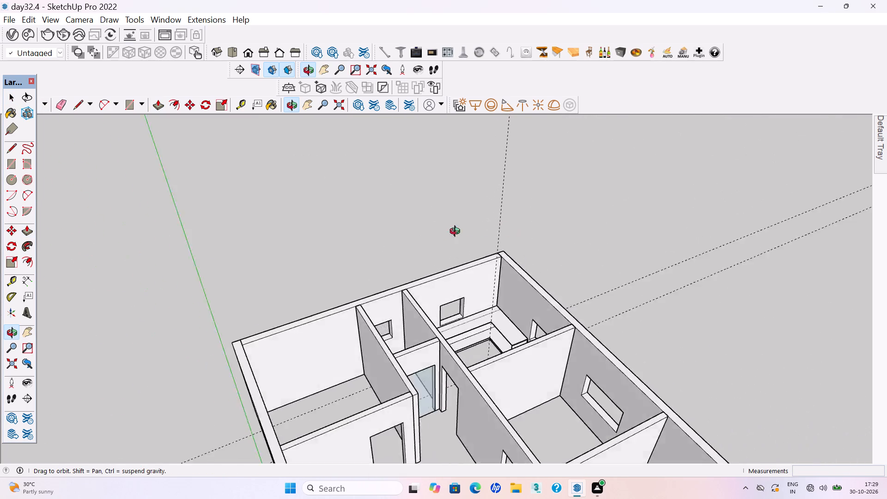
middle_drag(457, 232, 363, 271)
scroll(428, 322, up, 4)
scroll(433, 392, up, 11)
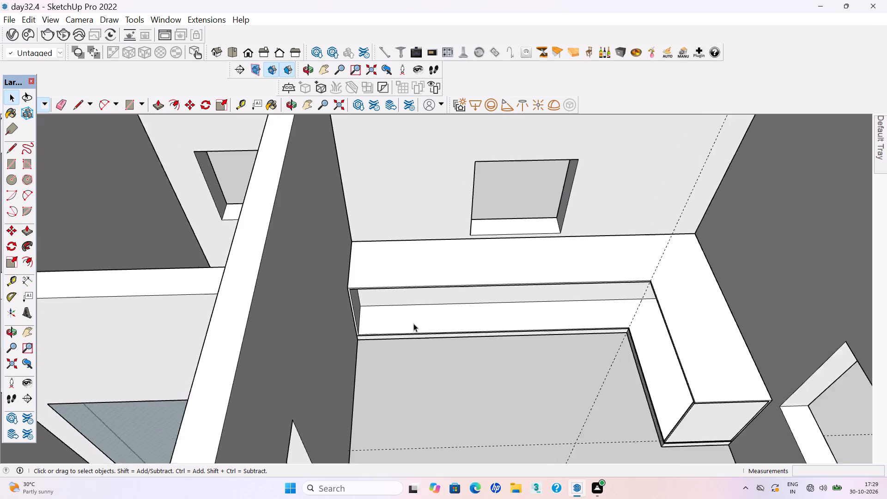
scroll(413, 323, up, 2)
scroll(392, 331, down, 1)
middle_drag(389, 331, 360, 322)
key(r)
scroll(336, 280, up, 4)
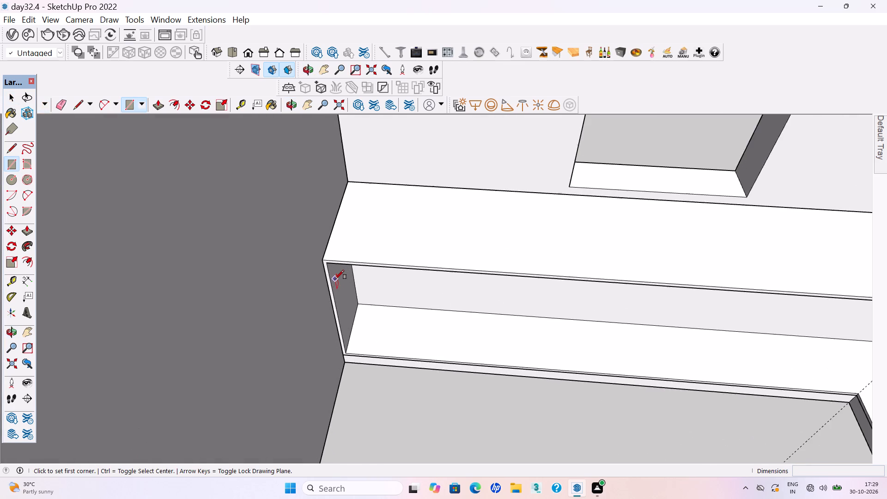
scroll(330, 274, up, 6)
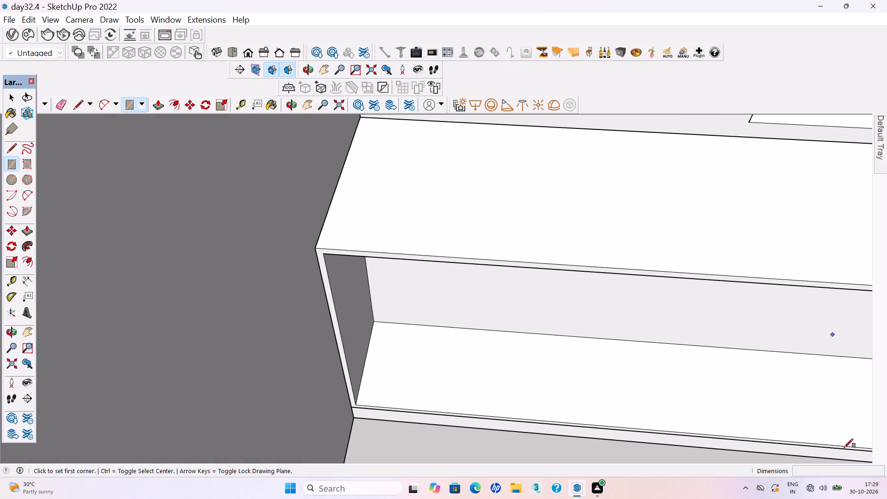
click(318, 248)
scroll(354, 266, down, 3)
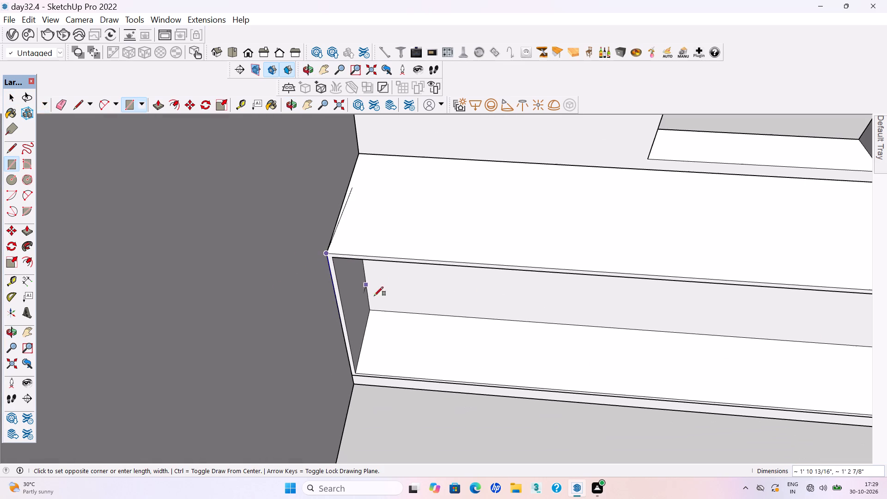
click(430, 379)
Extrude the door rectangle outward by 18 mm and make the whole panel a group.
key(p)
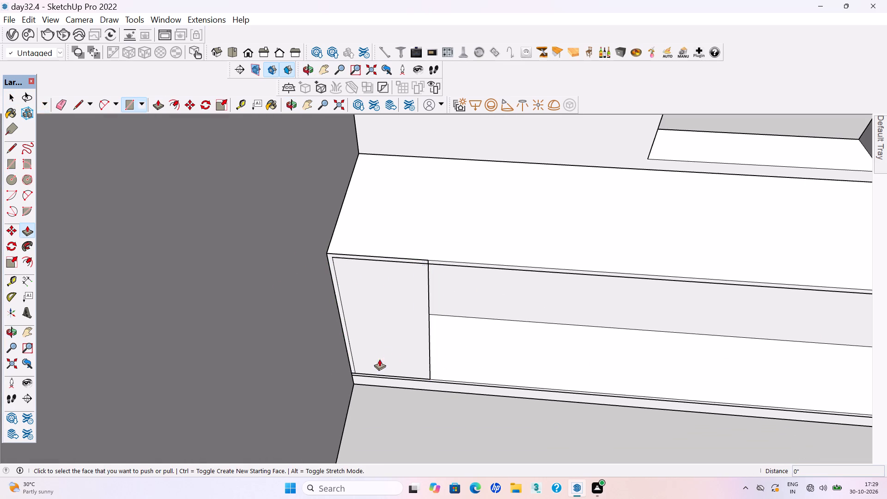
click(356, 317)
text(18mm)
key(Return)
key(space)
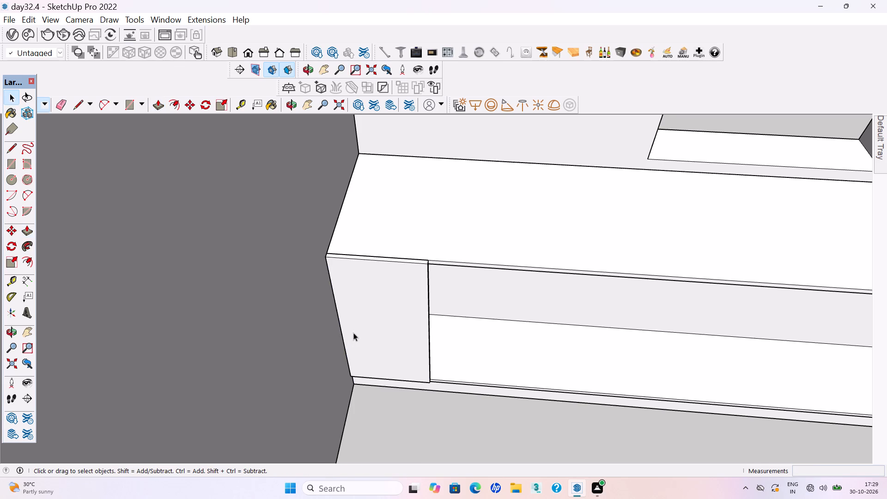
scroll(405, 304, up, 3)
triple_click(396, 302)
right_click(396, 302)
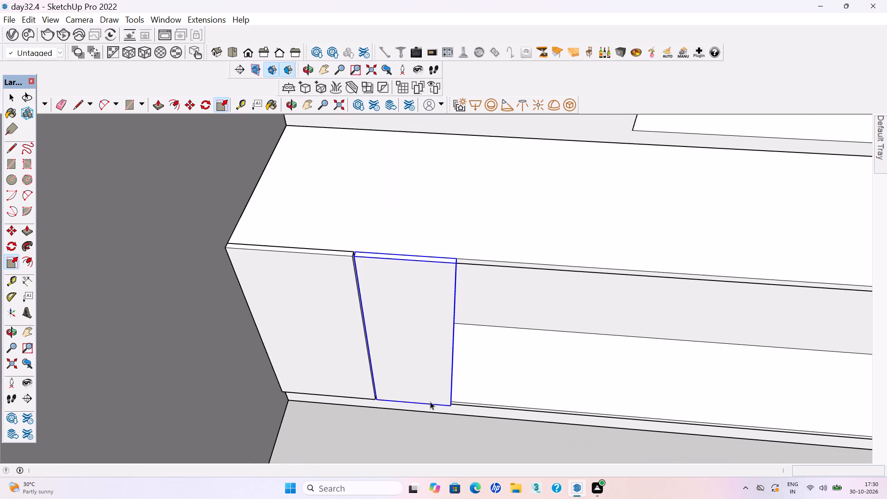
Deselect the second door panel and save the model.
click(419, 420)
key(ctrl+s)
key(ctrl+s)
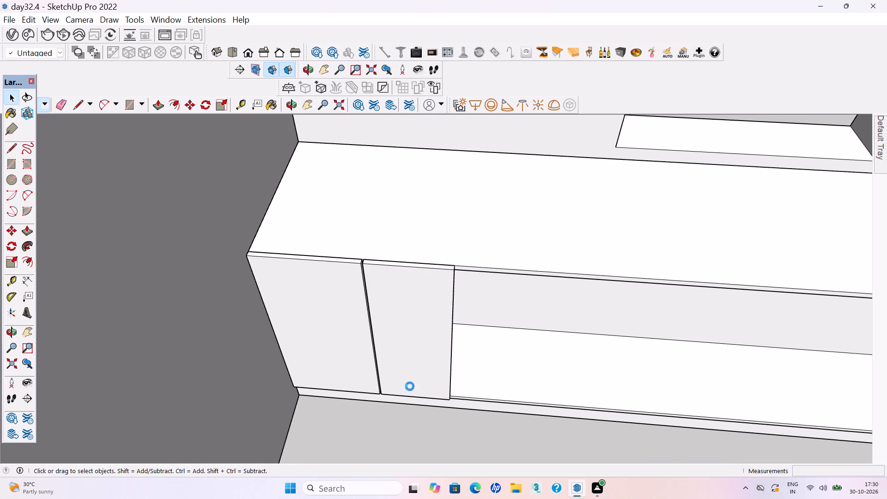
Draw a third door rectangle about 1' 9 7/8" by 2' 6 5/16" beside the second panel, leaving a narrow gap.
key(r)
scroll(330, 333, down, 5)
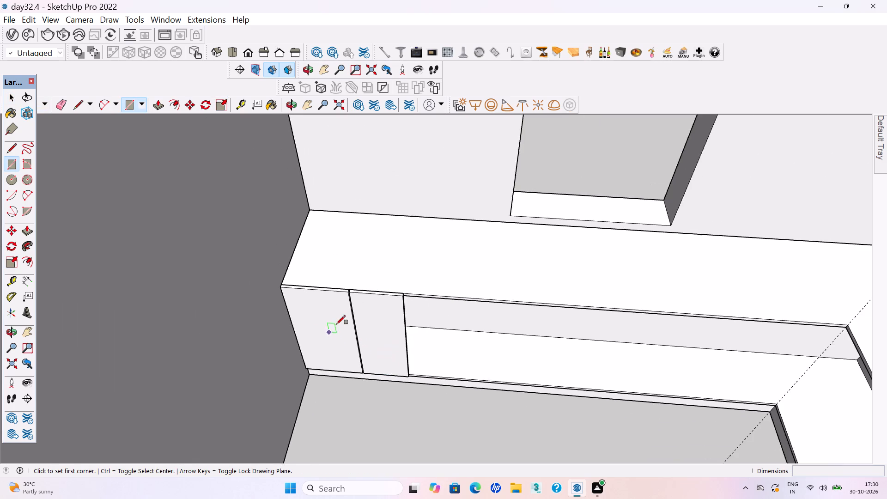
scroll(433, 278, up, 8)
scroll(379, 311, up, 8)
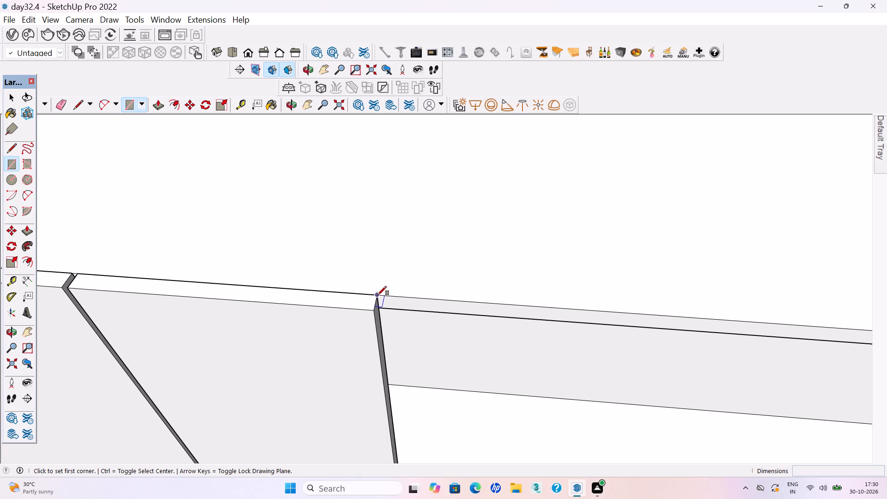
click(384, 297)
scroll(393, 271, down, 4)
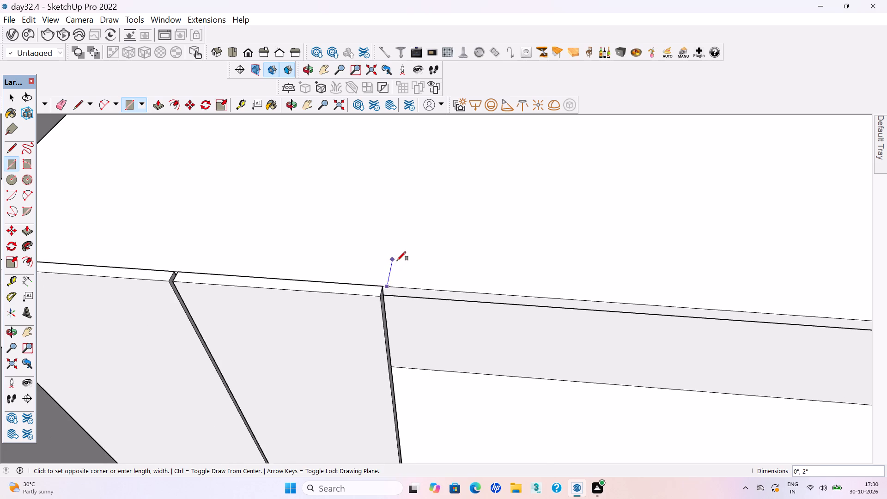
scroll(397, 261, down, 12)
click(508, 374)
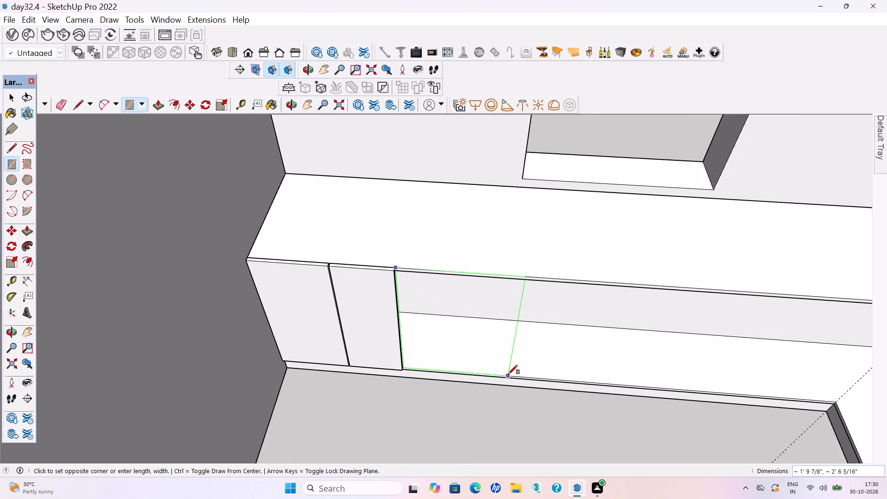
Extrude the third door rectangle about 11/16" outward, flush with the neighbouring door panel.
key(p)
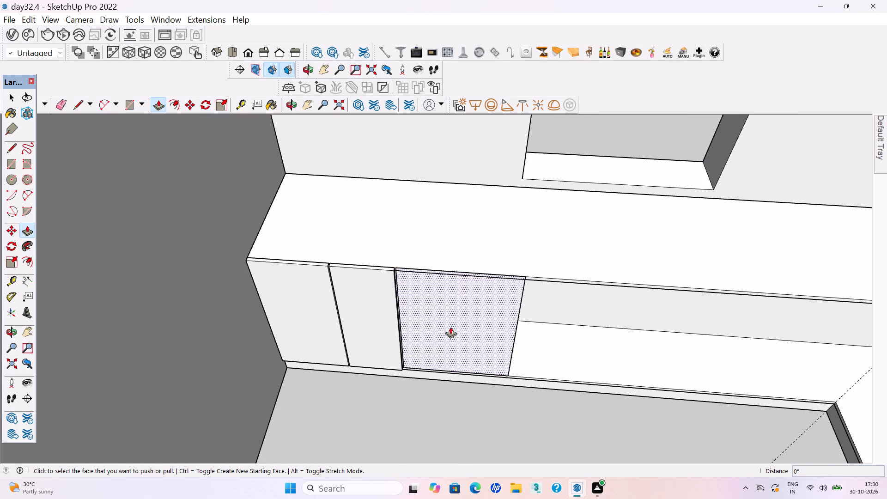
click(404, 273)
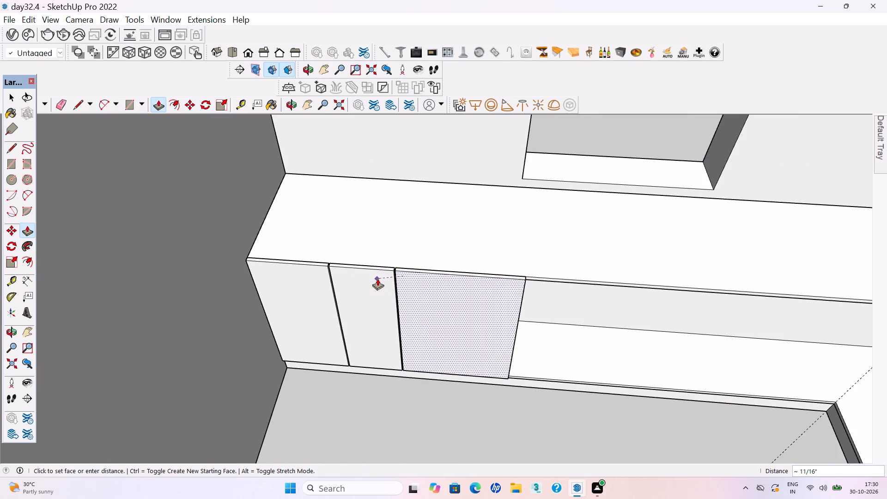
click(377, 279)
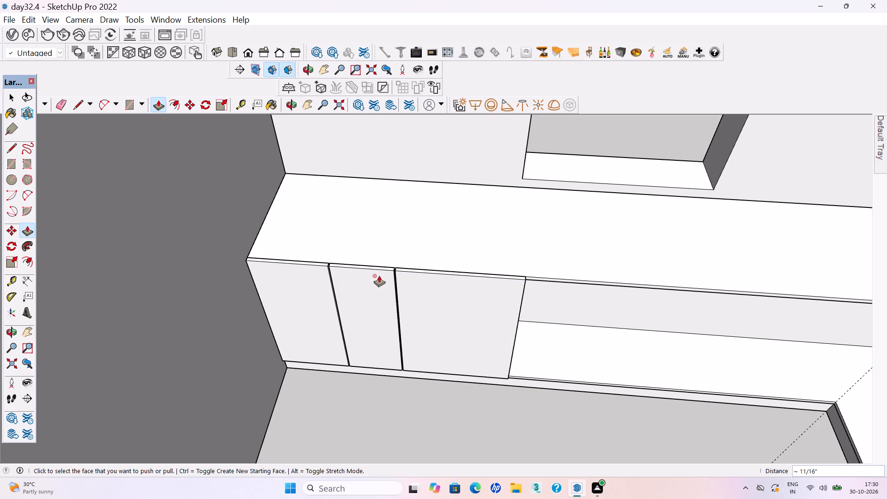
key(space)
Select the whole third door panel and make it a group.
scroll(428, 284, up, 4)
triple_click(419, 286)
right_click(419, 286)
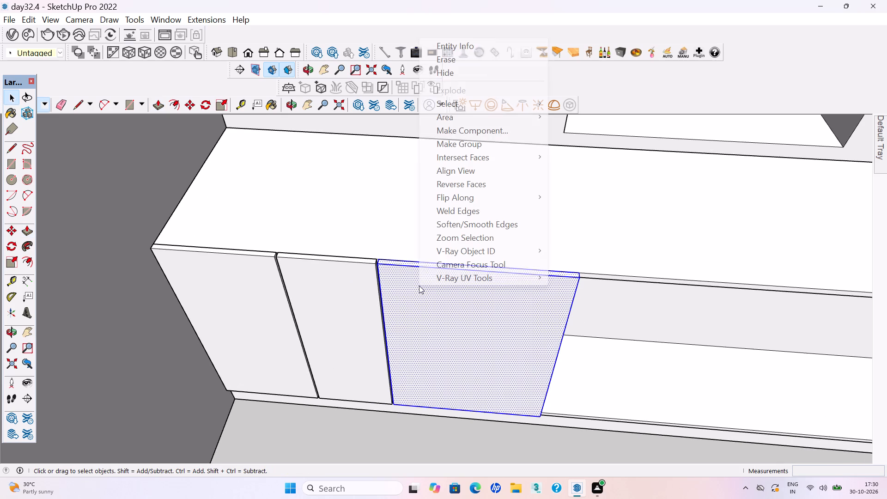
click(458, 144)
scroll(402, 288, down, 9)
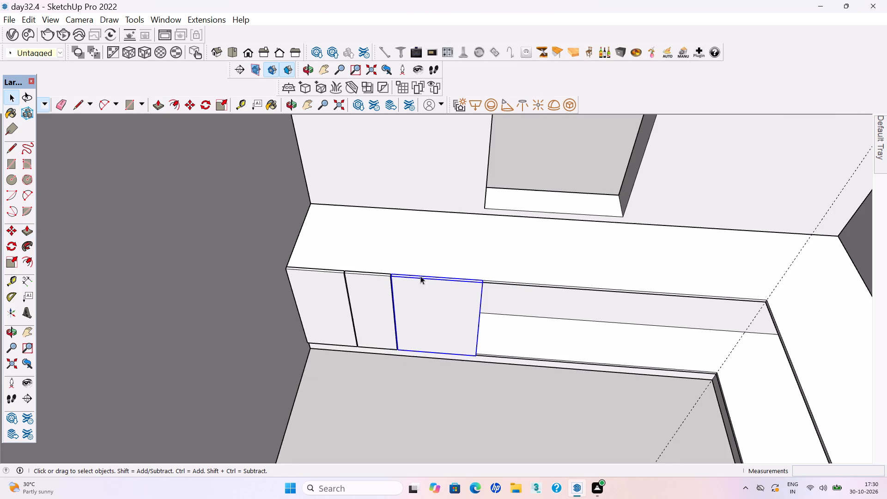
click(534, 164)
Save the model with the third door panel in place.
key(ctrl+s)
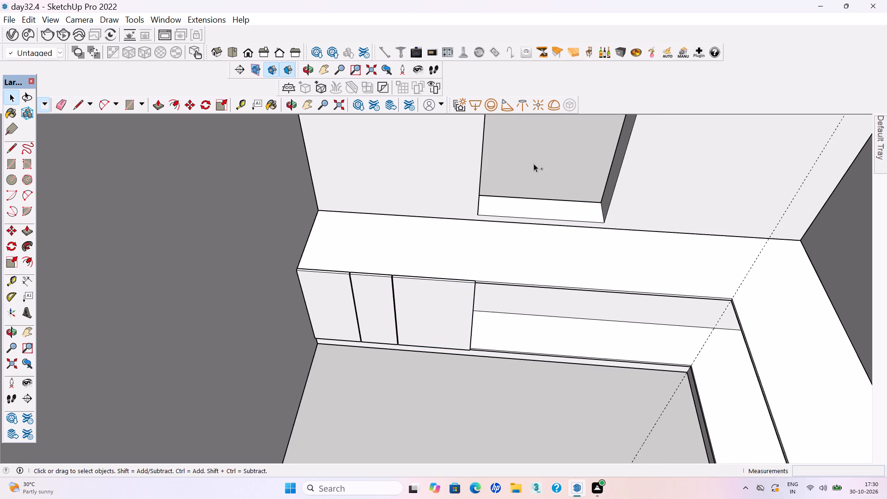
key(ctrl+s)
key(ctrl+s)
key(ctrl+s)
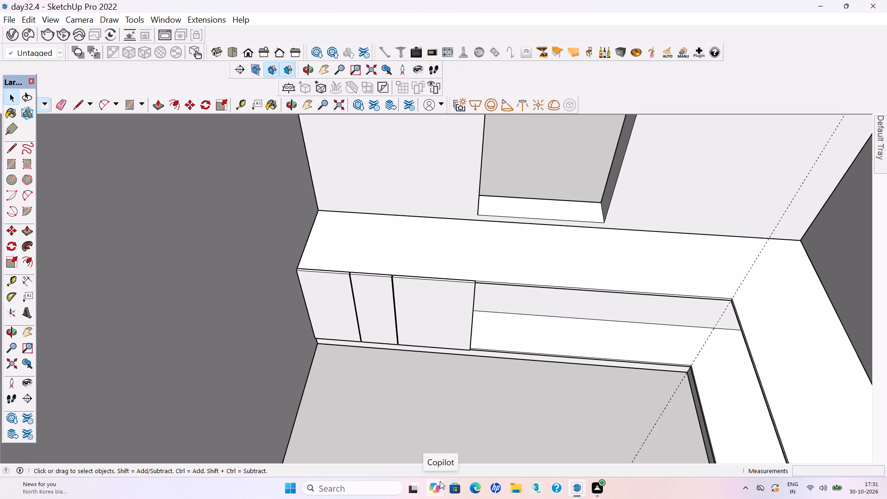
Draw a fourth door rectangle about 2' 4 1/8" by 2' 6 5/16" beside the third panel, leaving a narrow gap.
key(r)
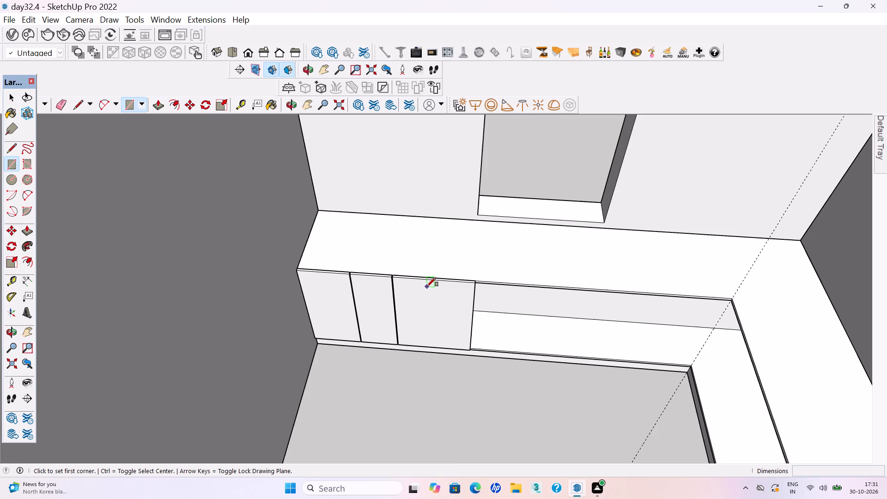
scroll(485, 273, up, 8)
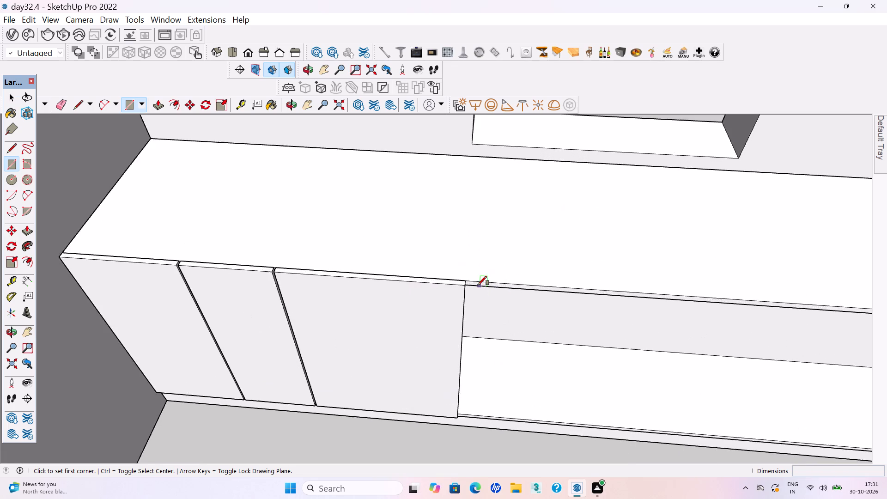
scroll(468, 287, up, 10)
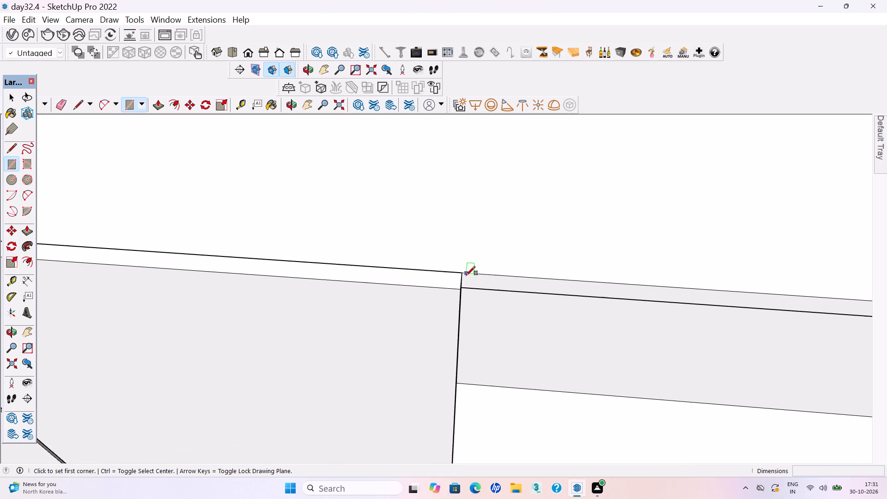
click(467, 274)
scroll(467, 274, down, 9)
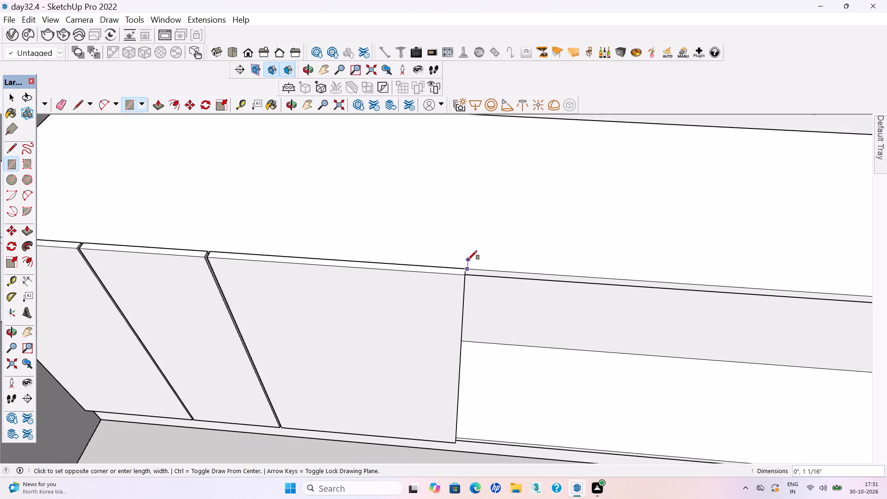
scroll(468, 260, down, 12)
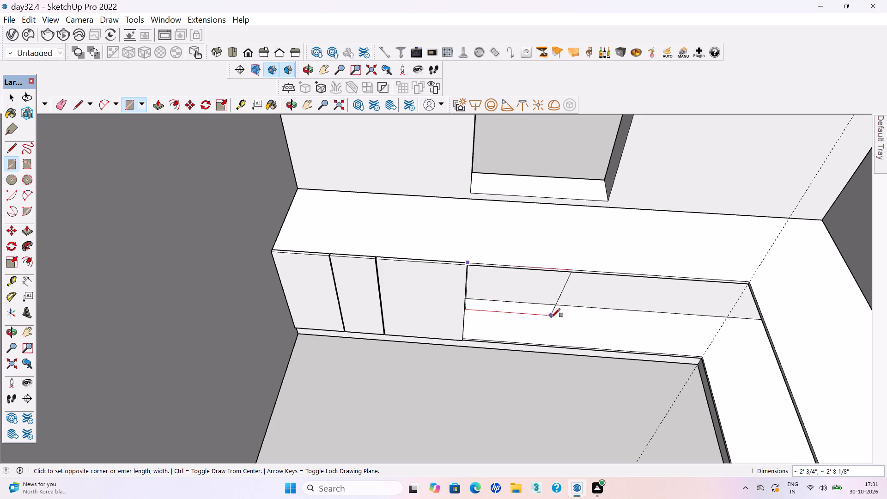
click(565, 347)
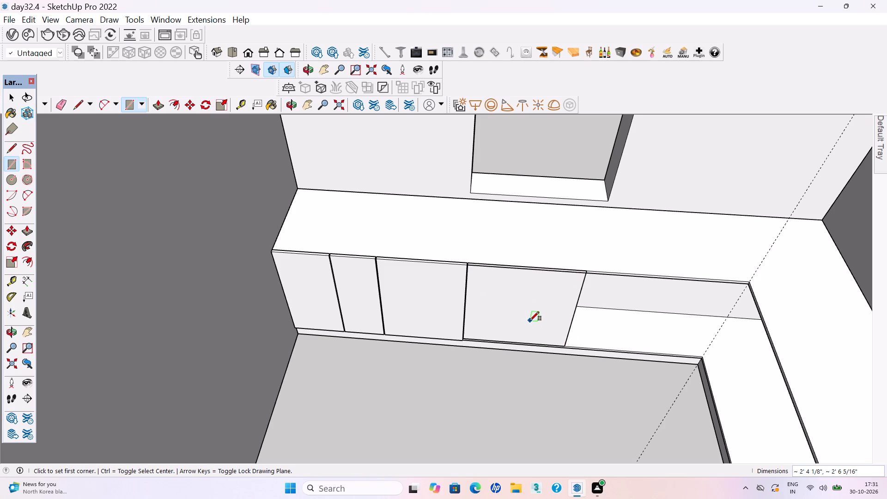
Extrude the fourth door rectangle about 11/16" outward, flush with the third door panel.
key(p)
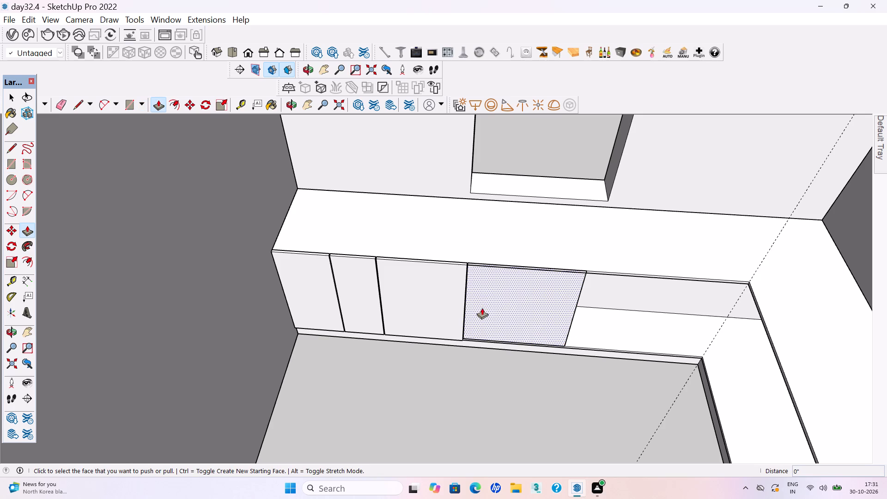
click(476, 273)
click(438, 278)
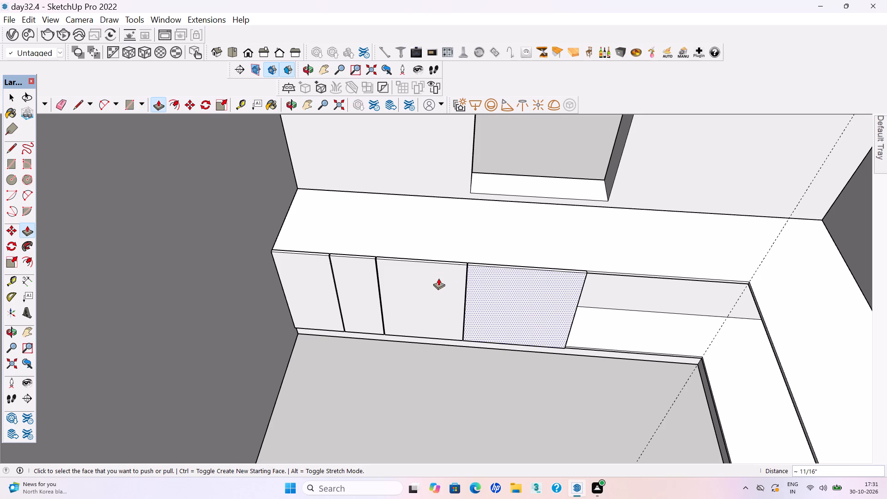
key(space)
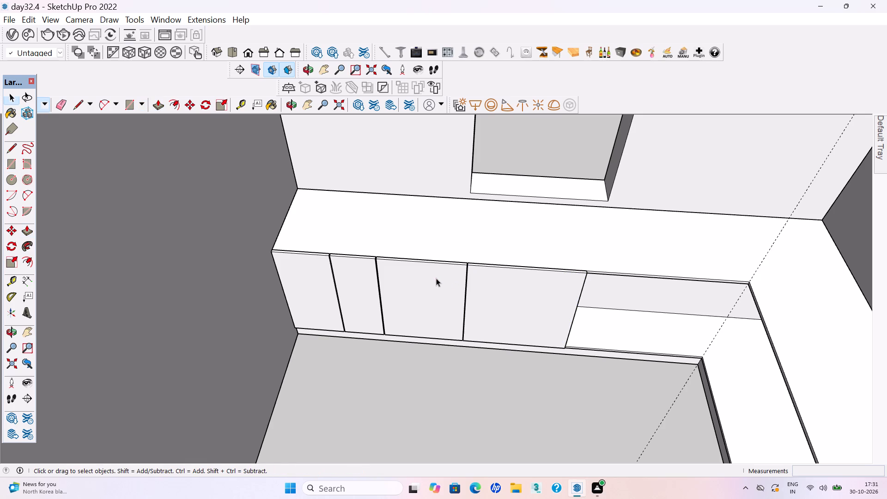
Select the whole fourth door panel, make it a group and clear the selection.
triple_click(488, 294)
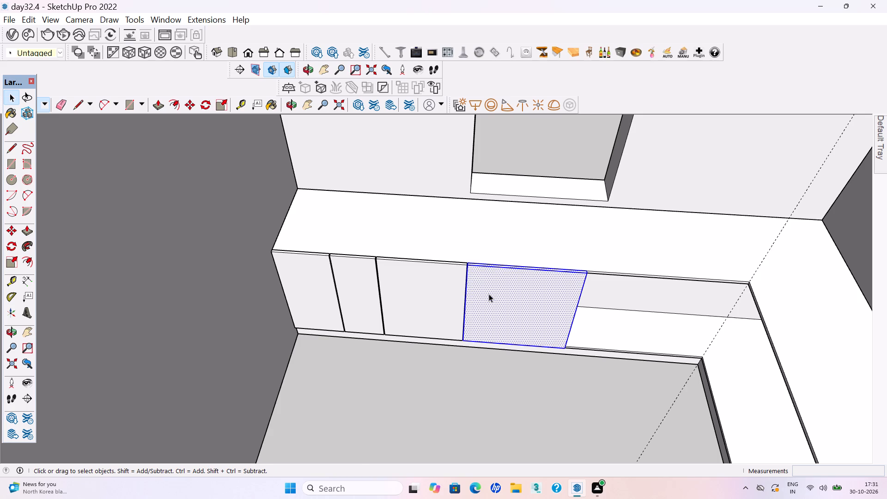
right_click(489, 294)
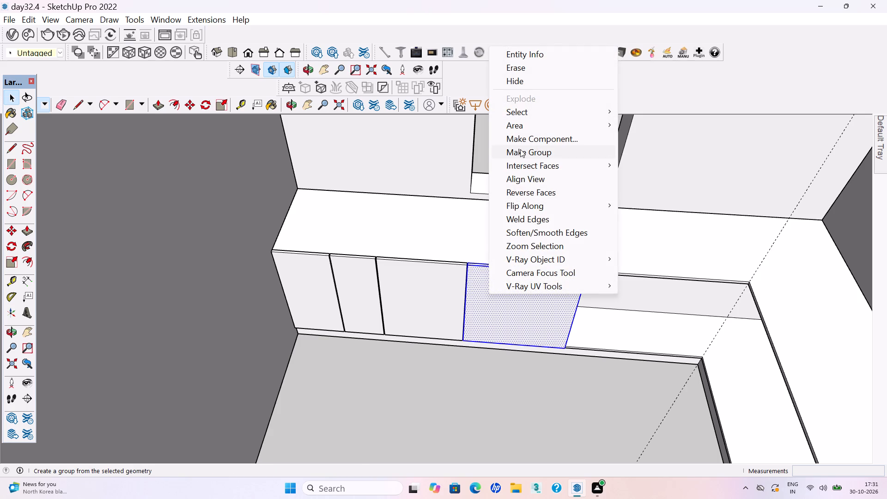
click(520, 149)
click(434, 395)
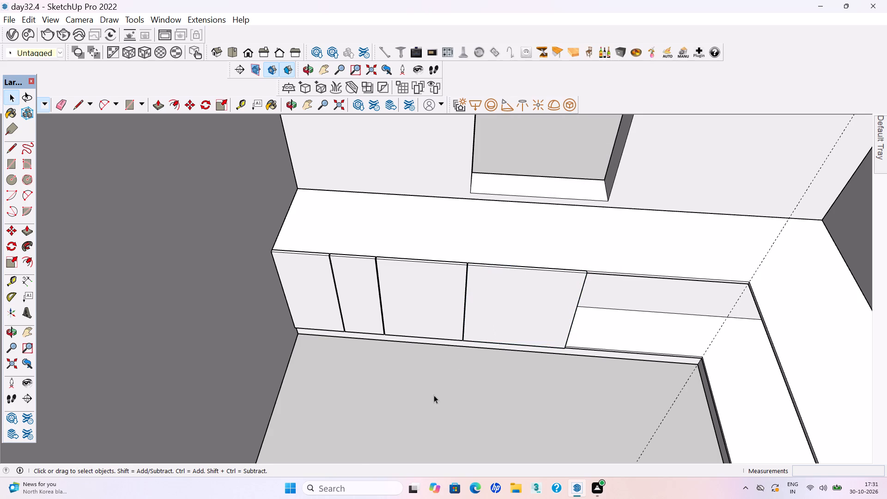
Draw a fifth door rectangle about 3' 1" by 2' 6 5/16" from beside the fourth panel to the cabinet's inner corner, leaving a narrow gap.
key(r)
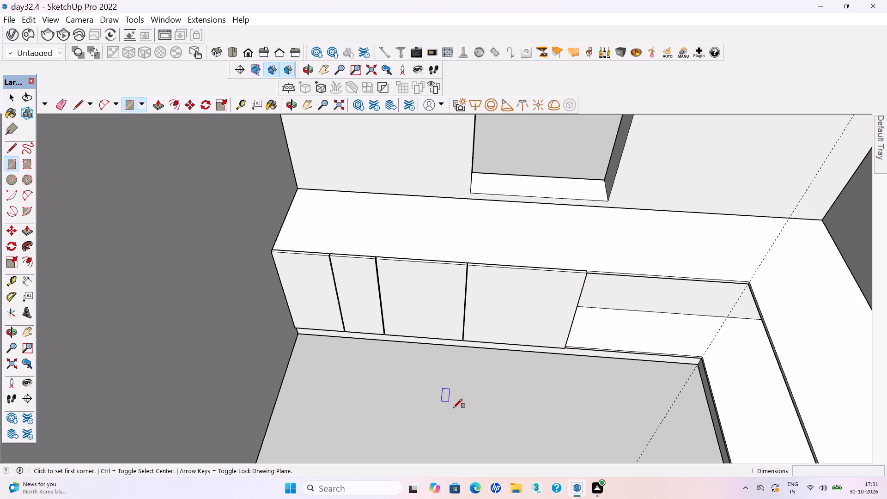
scroll(428, 349, down, 5)
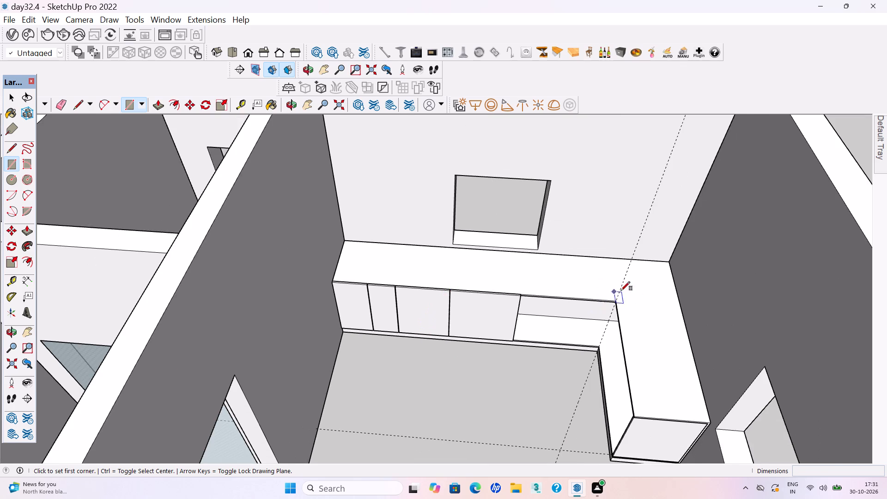
scroll(630, 291, up, 3)
scroll(585, 298, up, 3)
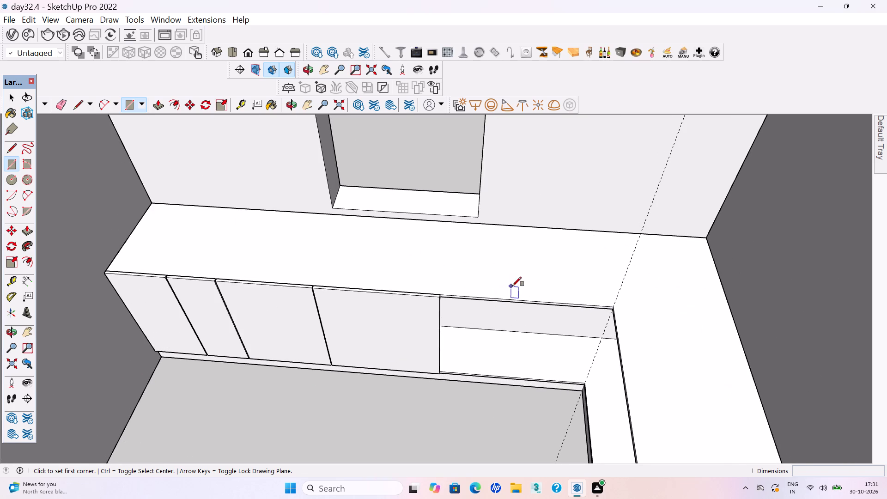
scroll(538, 276, up, 3)
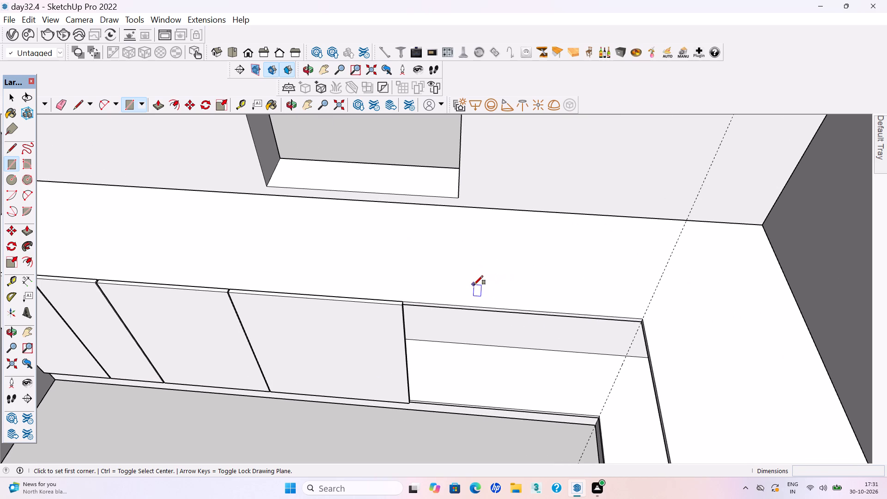
scroll(474, 285, up, 4)
scroll(383, 316, up, 4)
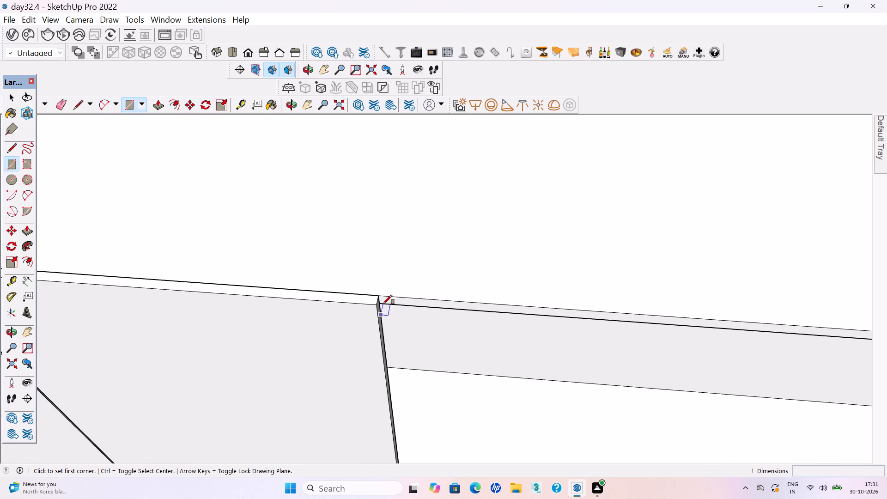
scroll(383, 294, up, 3)
click(382, 294)
scroll(417, 295, down, 6)
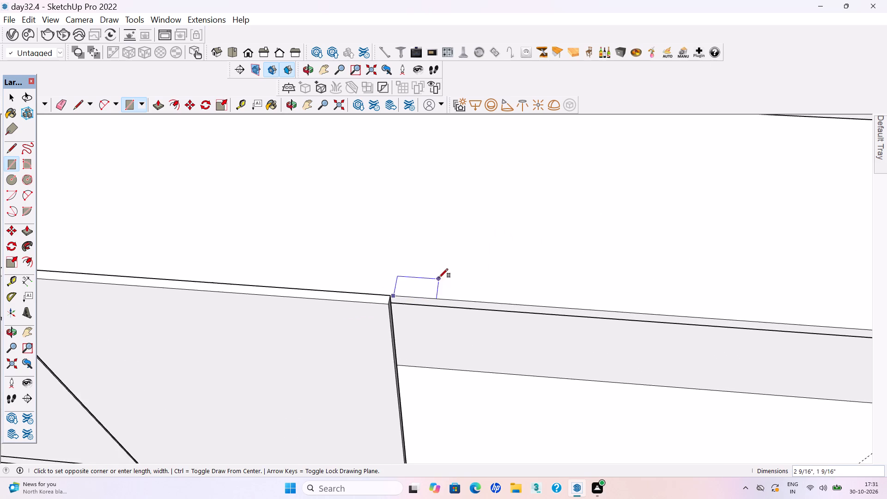
scroll(439, 278, down, 10)
click(584, 373)
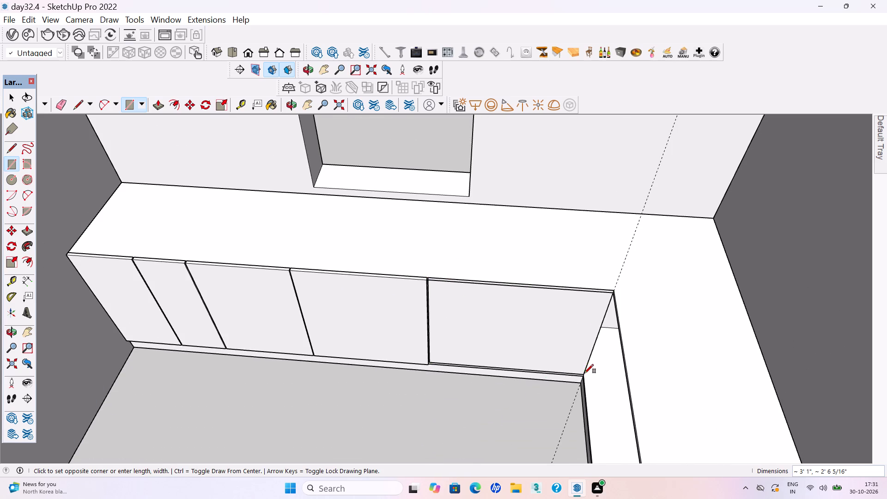
Extrude the fifth door rectangle about 11/16" outward, flush with the fourth door panel.
key(p)
key(Return)
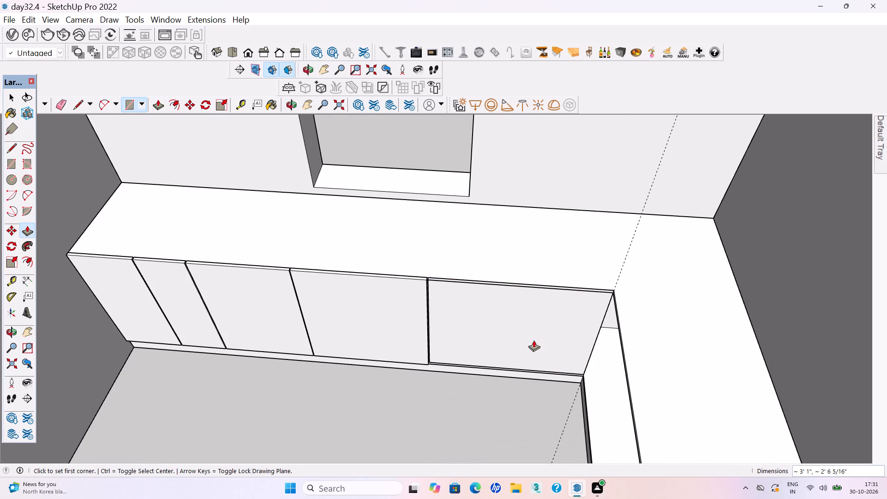
scroll(456, 308, up, 1)
scroll(428, 273, up, 3)
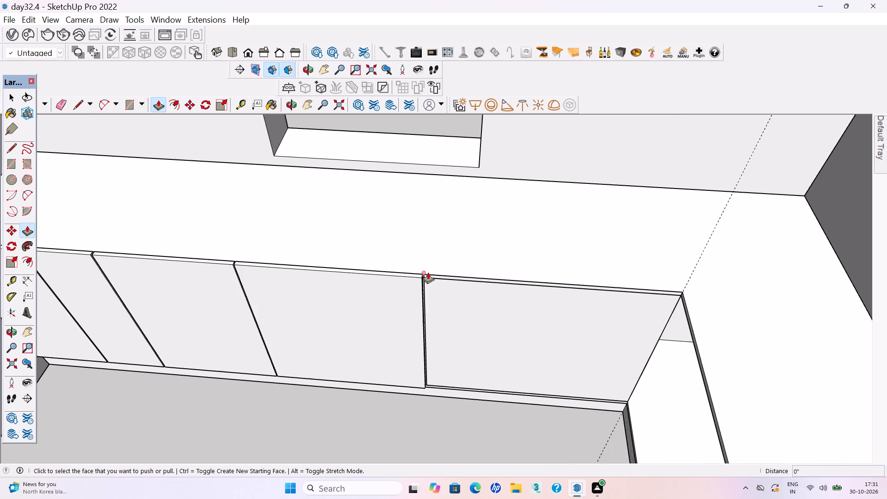
scroll(382, 259, up, 6)
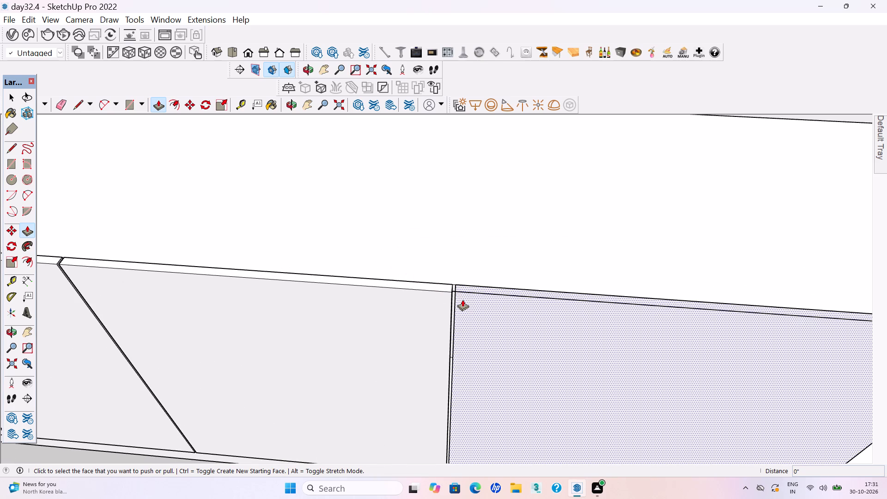
click(462, 299)
click(416, 316)
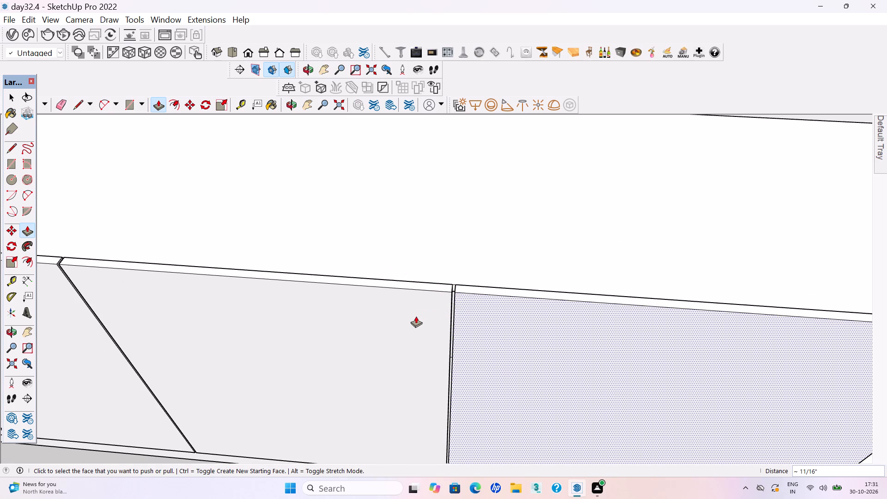
key(space)
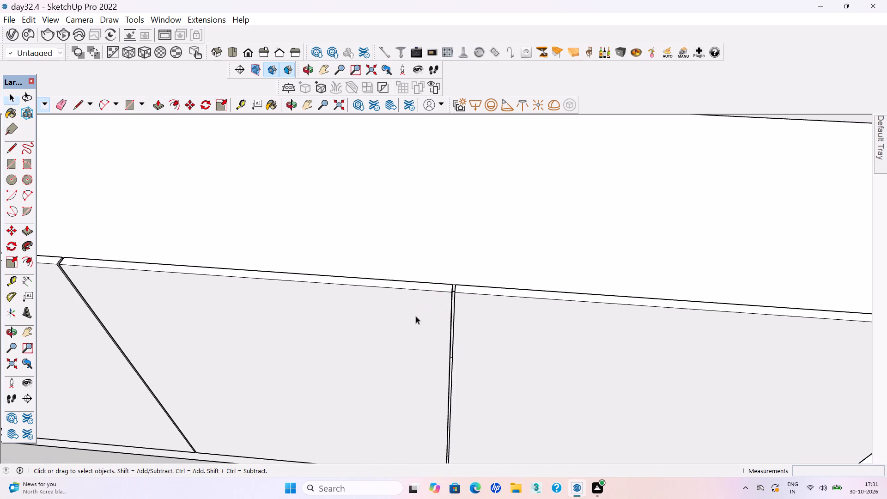
Select the whole fifth door panel, make it a group and clear the selection.
triple_click(476, 346)
right_click(476, 346)
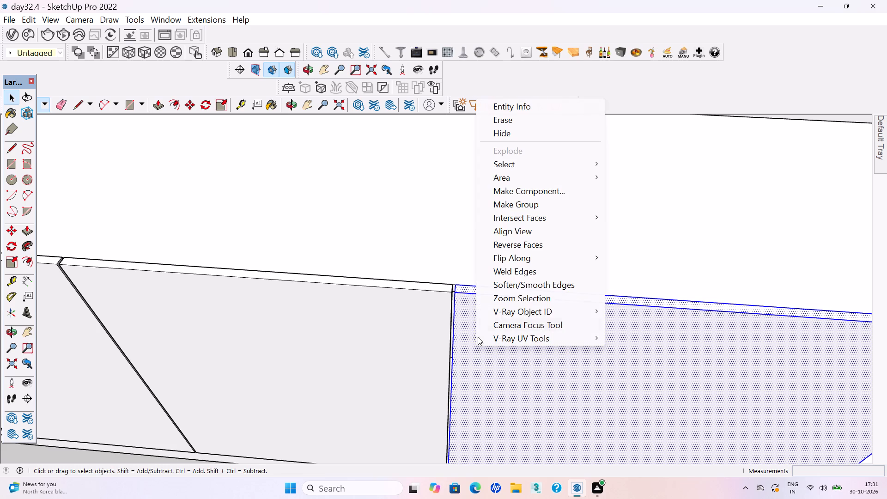
click(513, 205)
scroll(414, 322, down, 1)
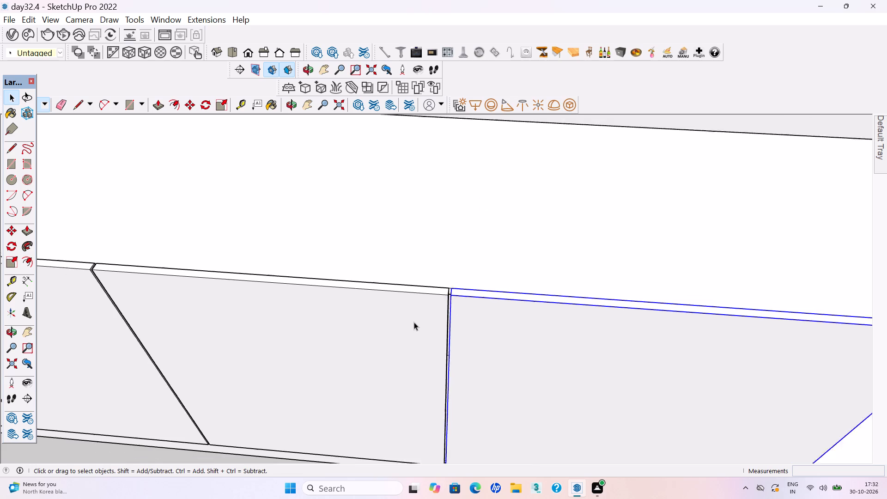
scroll(414, 322, down, 12)
scroll(383, 348, down, 2)
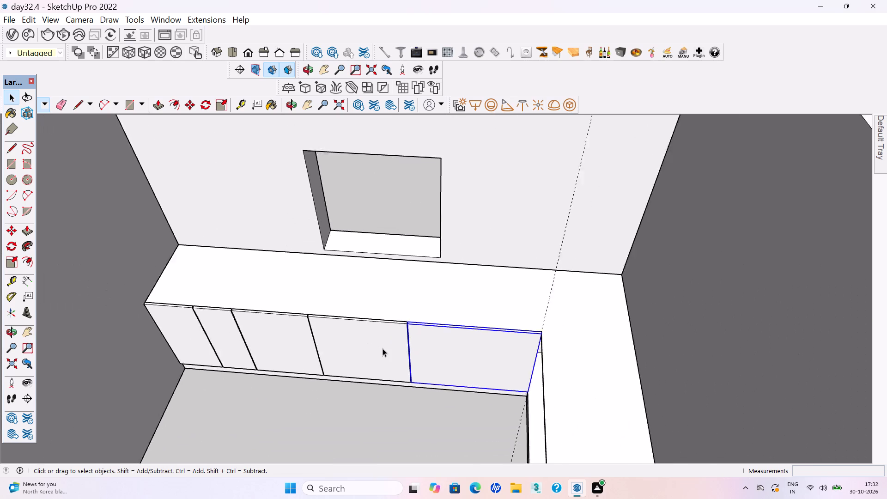
scroll(383, 348, down, 12)
click(605, 316)
Draw a door rectangle about 1' 1 15/16" wide by 2' 7" high on the cabinet's other leg, starting just off the inner corner.
scroll(433, 299, down, 3)
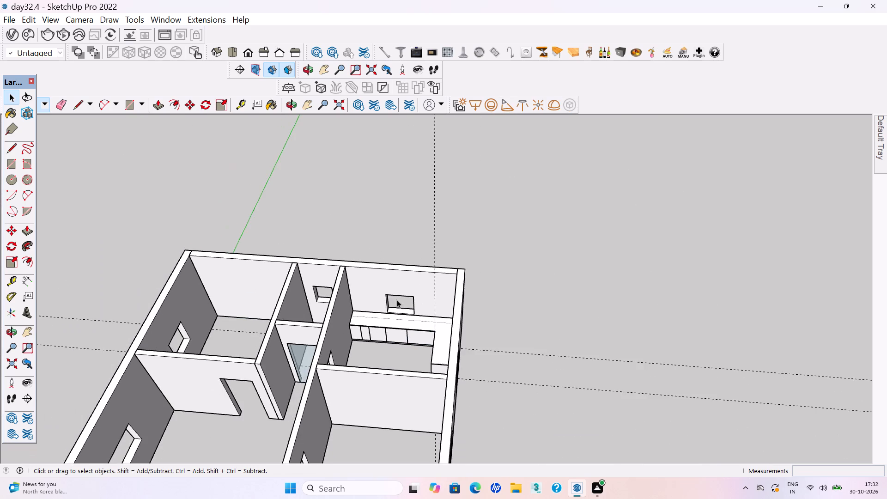
middle_drag(409, 321, 771, 322)
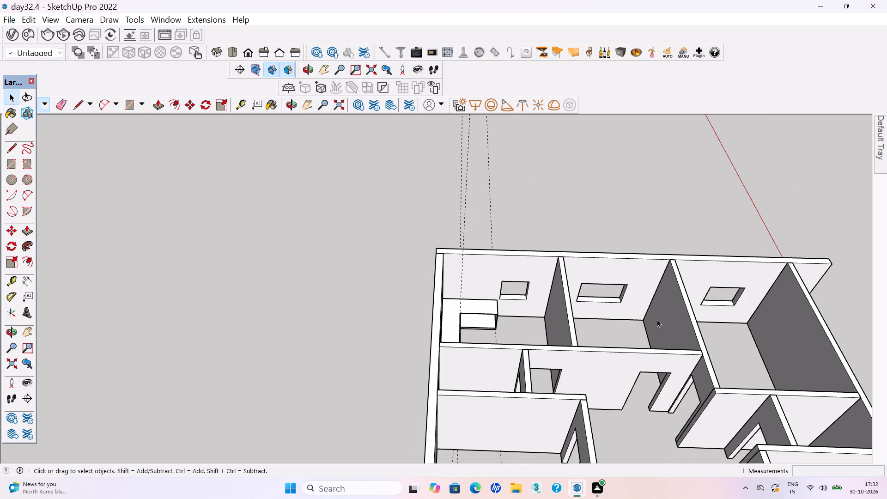
scroll(657, 319, up, 5)
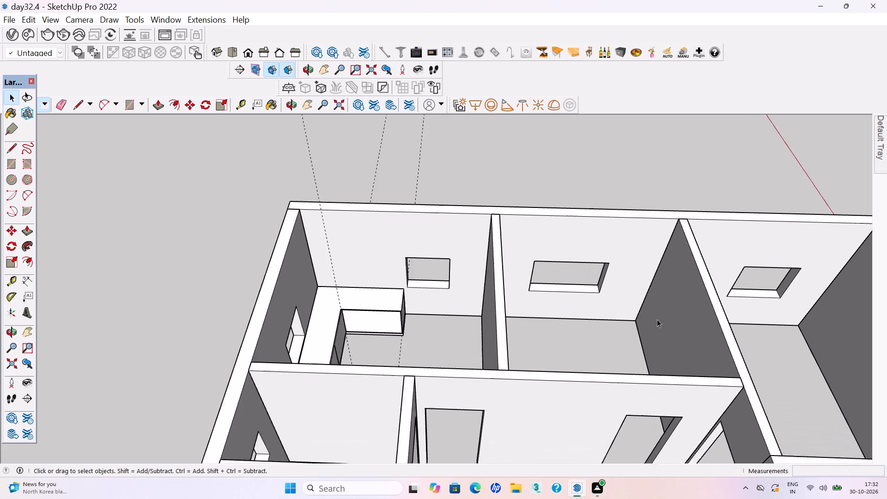
scroll(657, 319, up, 1)
scroll(615, 261, down, 4)
scroll(384, 288, up, 2)
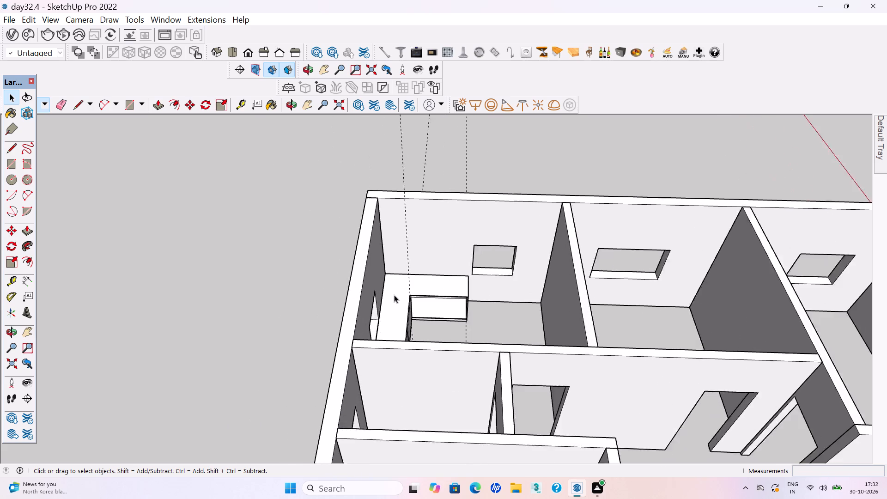
scroll(394, 295, up, 16)
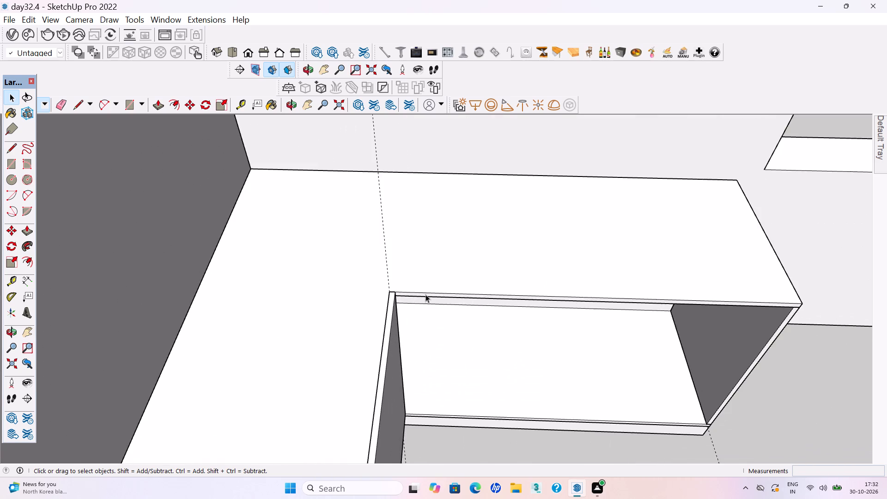
scroll(419, 284, up, 9)
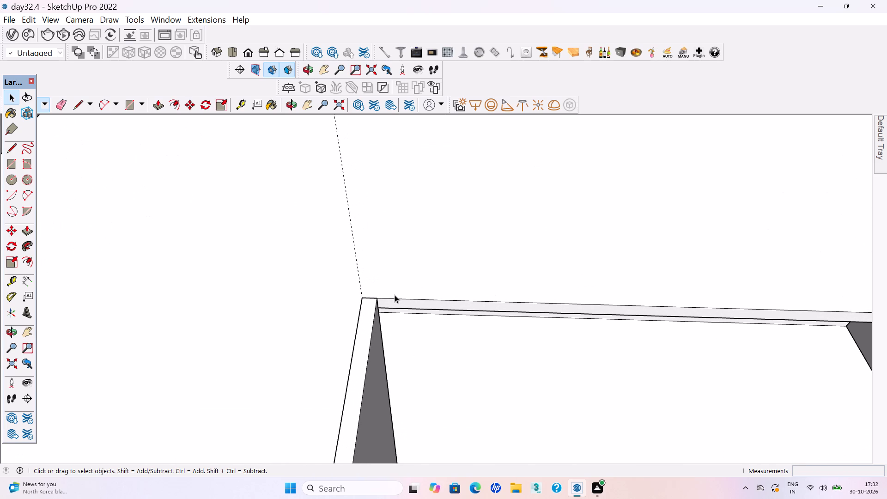
key(r)
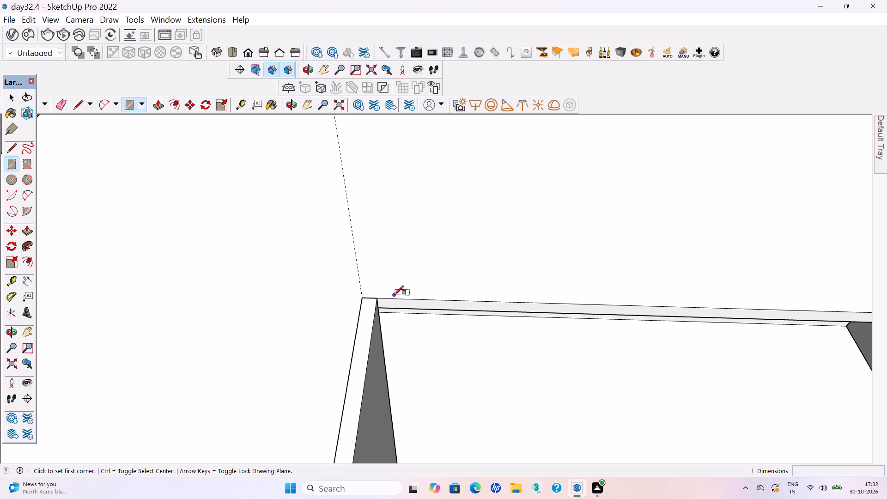
key(r)
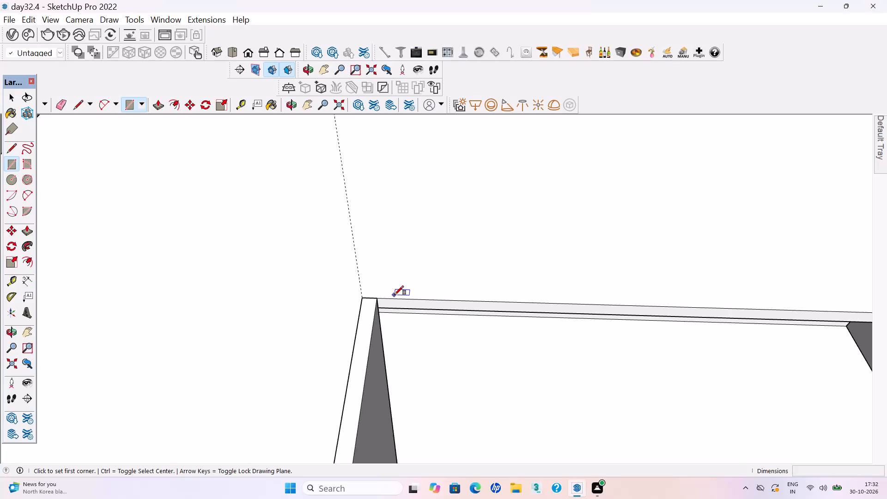
click(384, 300)
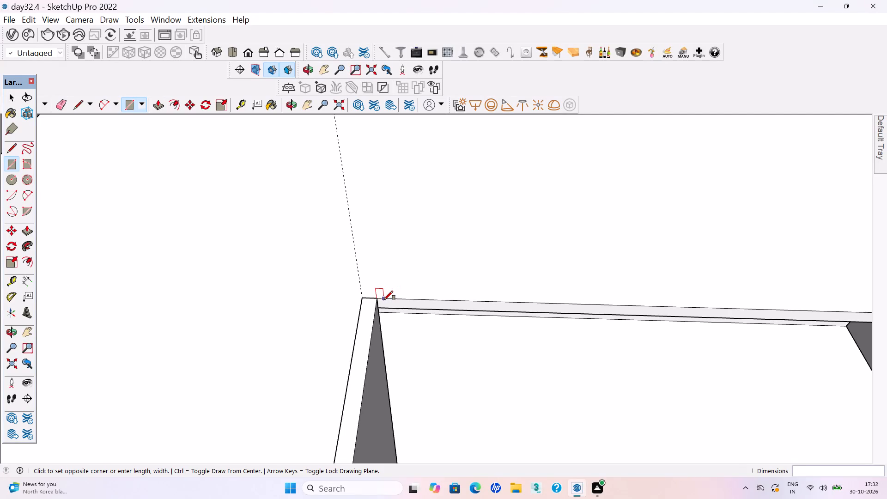
scroll(346, 286, down, 8)
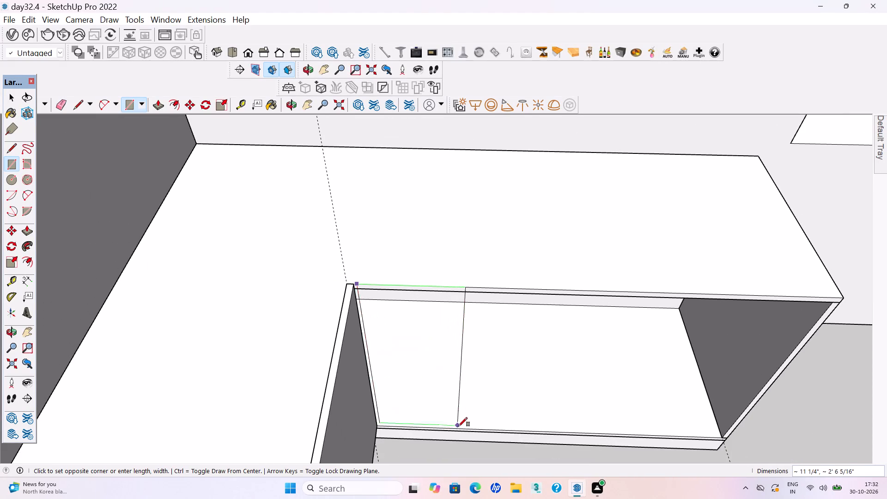
click(476, 433)
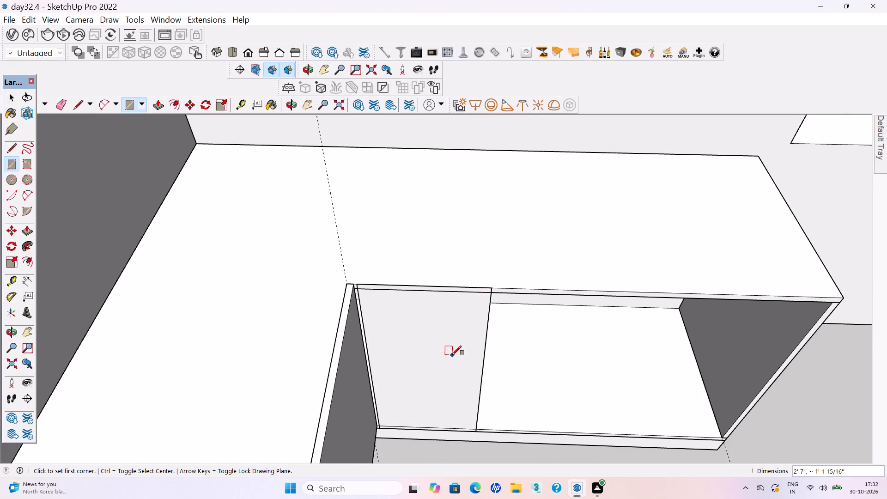
Extrude the new door rectangle beside the inner corner 18 mm outward.
key(p)
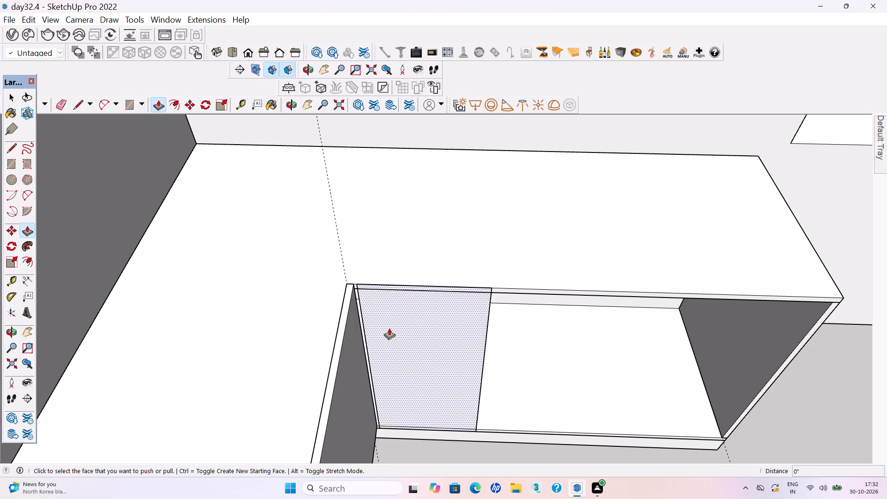
click(389, 328)
text(18mm)
key(Return)
key(space)
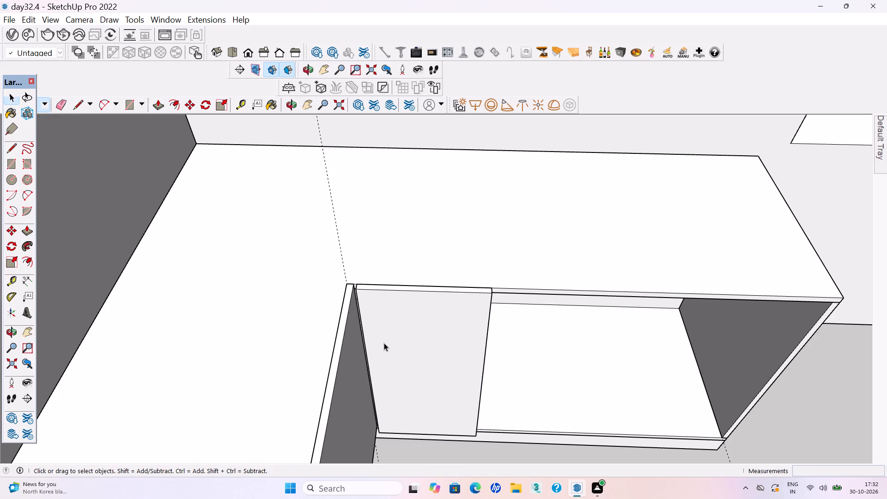
Select the whole door panel beside the inner corner and make it a group.
triple_click(397, 345)
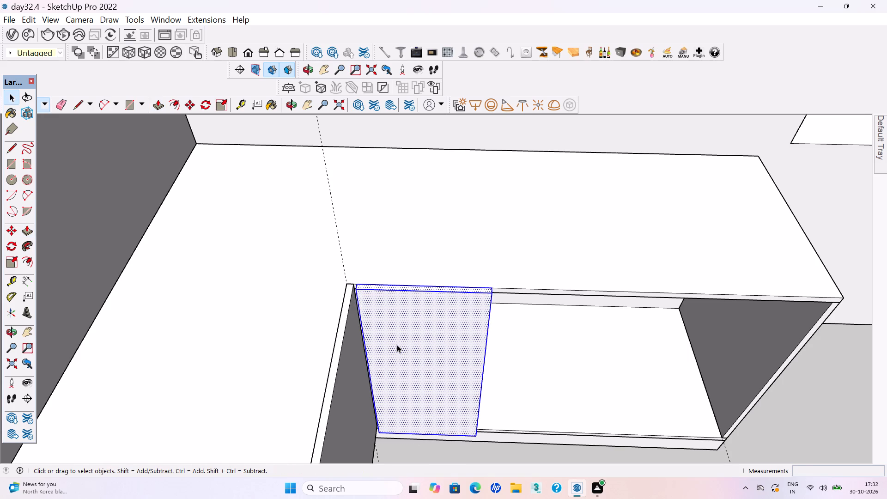
right_click(397, 345)
click(439, 204)
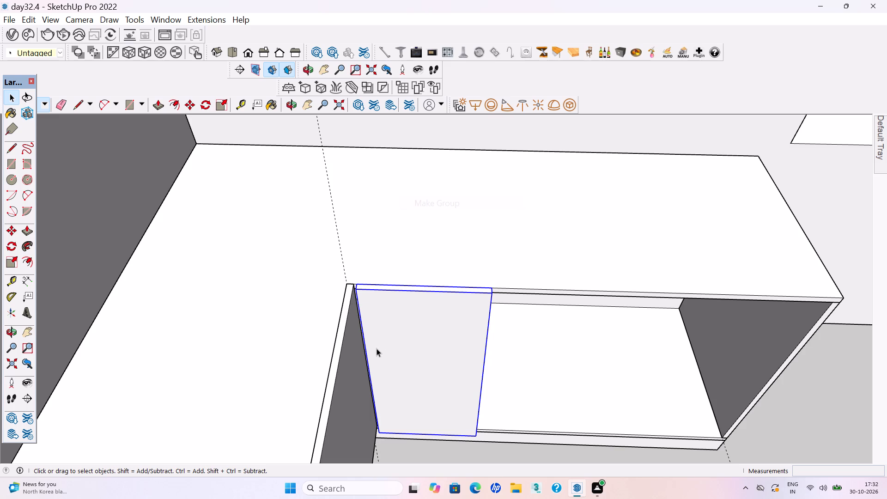
Draw a door rectangle about 1' 3 3/8" wide by 2' 6 5/16" high beside the grouped corner door panel.
key(r)
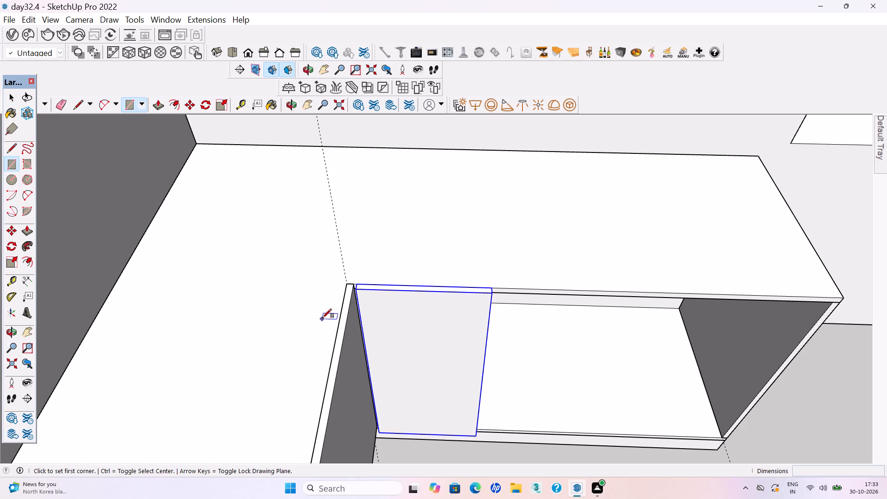
scroll(322, 317, down, 3)
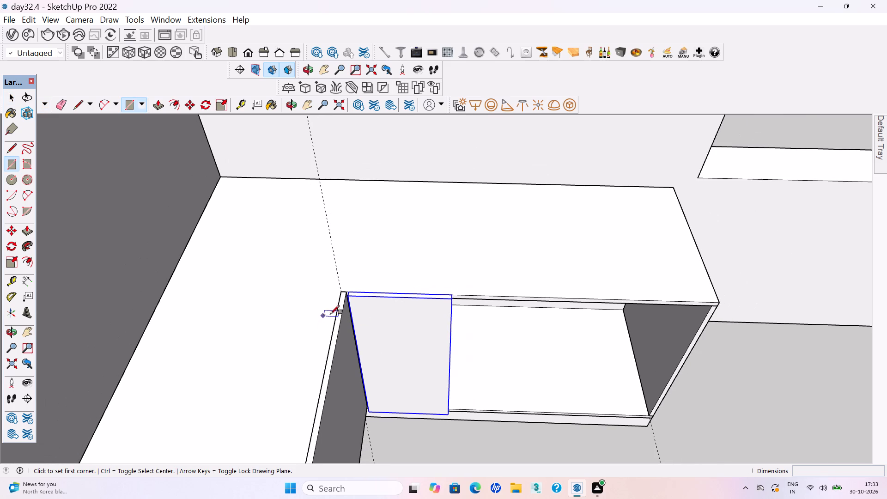
scroll(448, 301, up, 16)
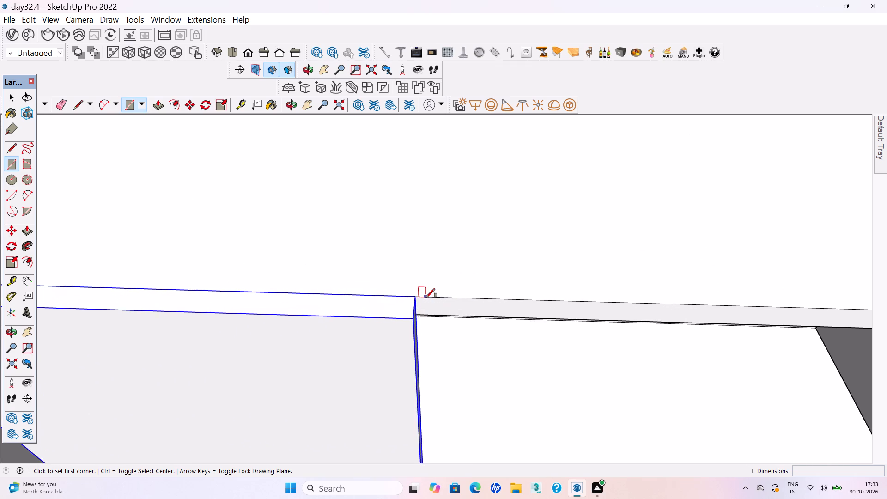
scroll(423, 298, up, 3)
click(415, 297)
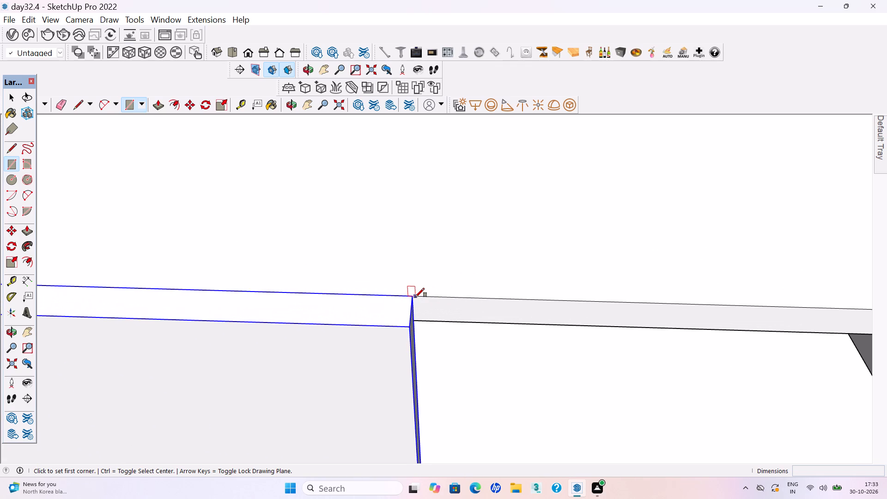
scroll(415, 297, down, 19)
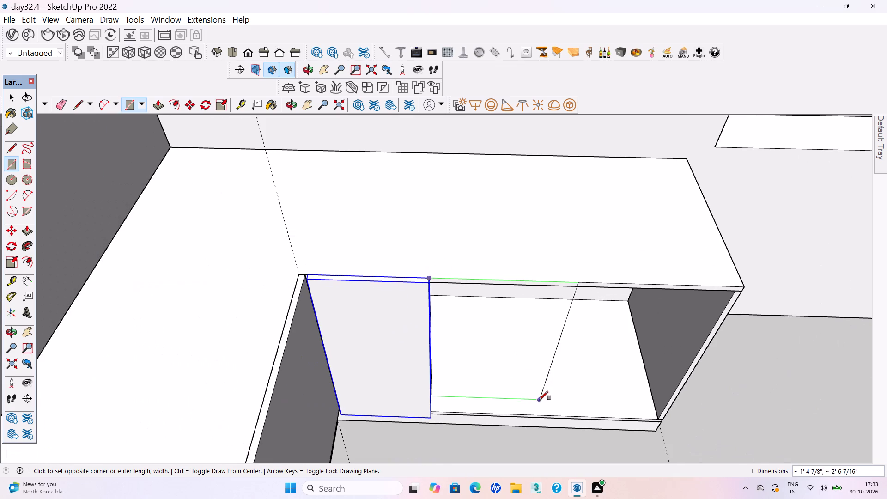
click(531, 415)
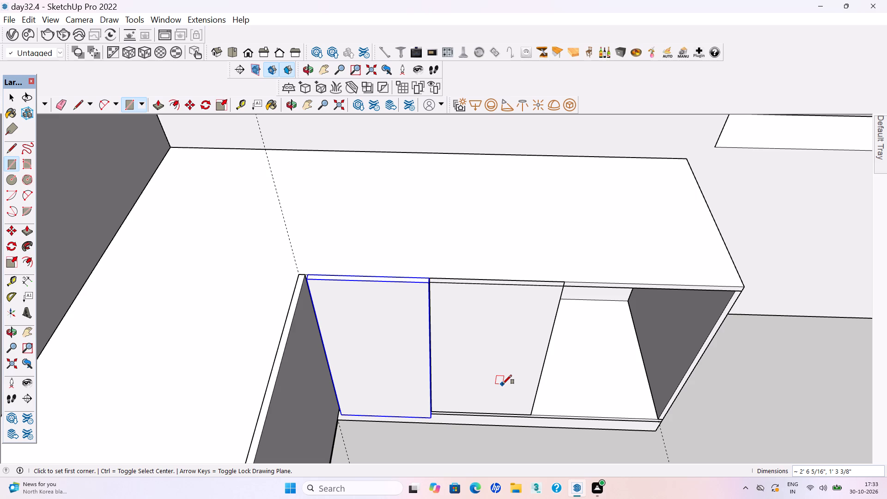
Extrude the second door rectangle about 11/16" outward, flush with the corner door panel.
key(p)
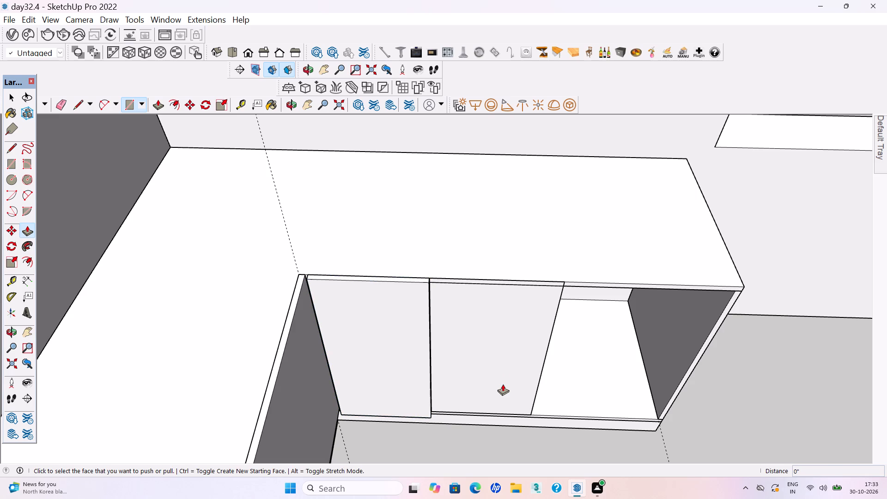
click(438, 291)
click(404, 311)
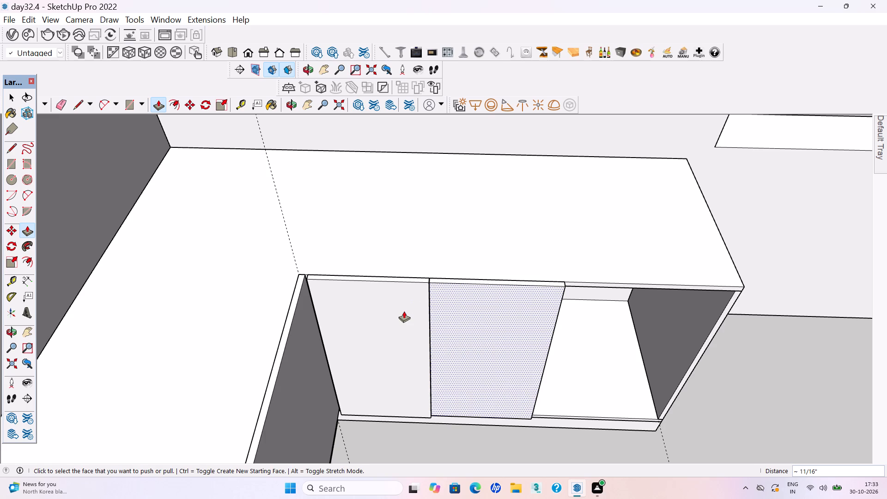
Select the whole second door panel, make it a group and save the model.
key(space)
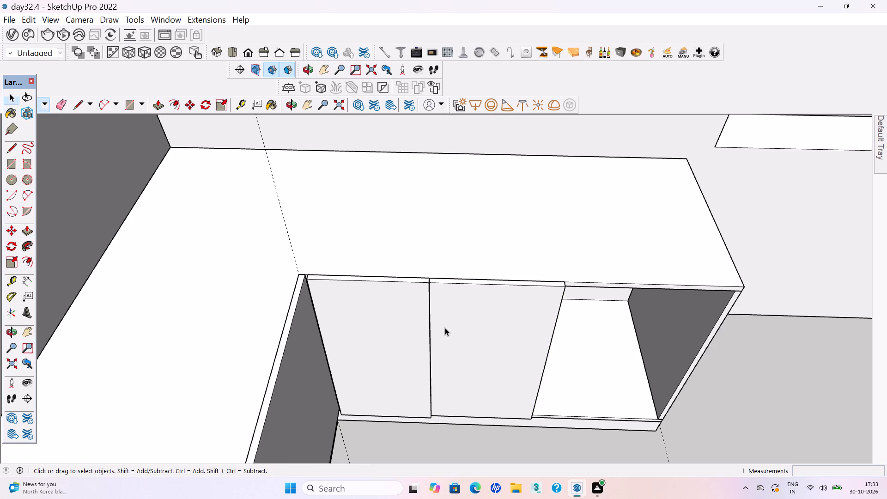
triple_click(451, 332)
right_click(451, 332)
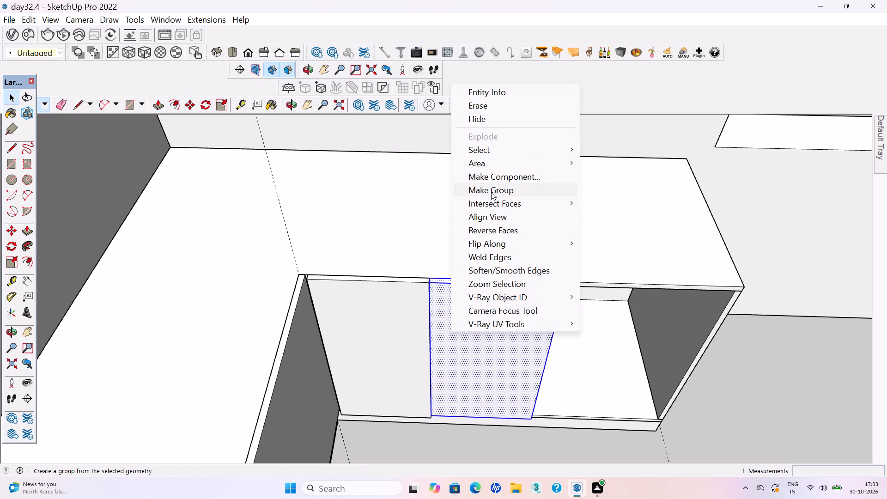
click(487, 189)
click(450, 445)
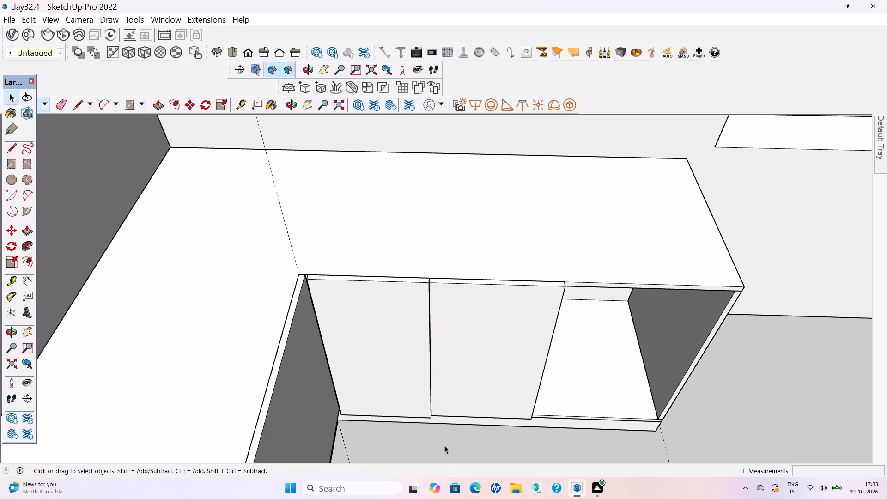
key(ctrl+s)
Draw a door rectangle about 1' 7 1/4" wide by 2' 6 5/16" high over the remaining opening at the cabinet leg's end.
key(r)
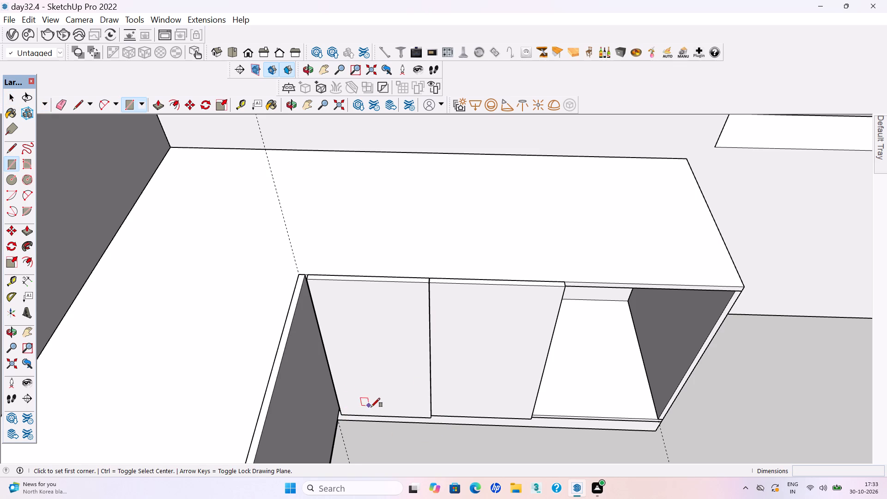
scroll(371, 366, down, 2)
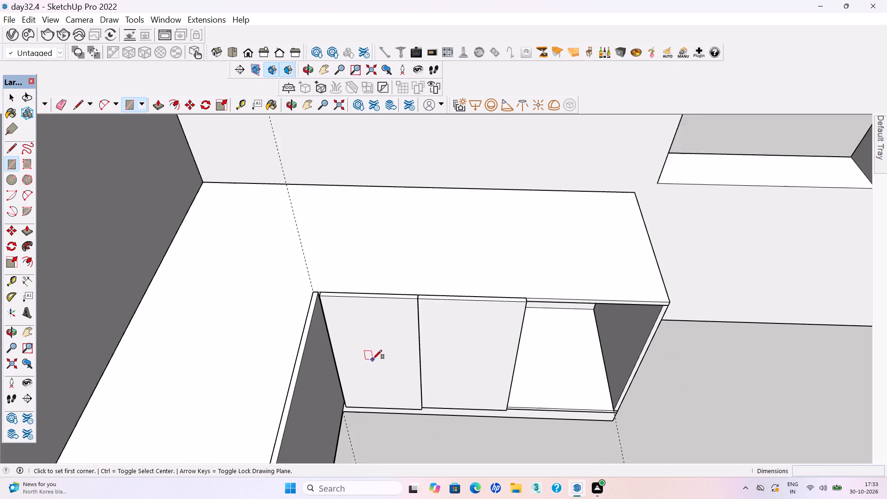
scroll(373, 359, down, 1)
scroll(721, 313, up, 5)
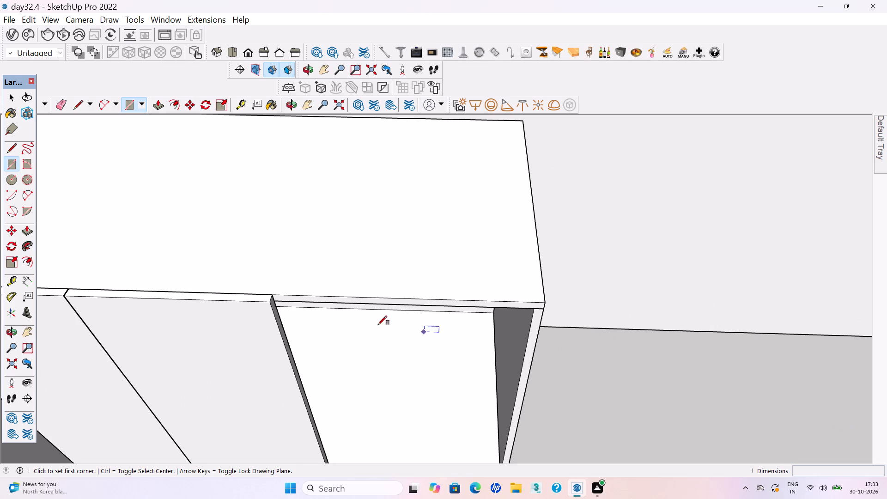
scroll(596, 242, down, 3)
scroll(402, 268, up, 7)
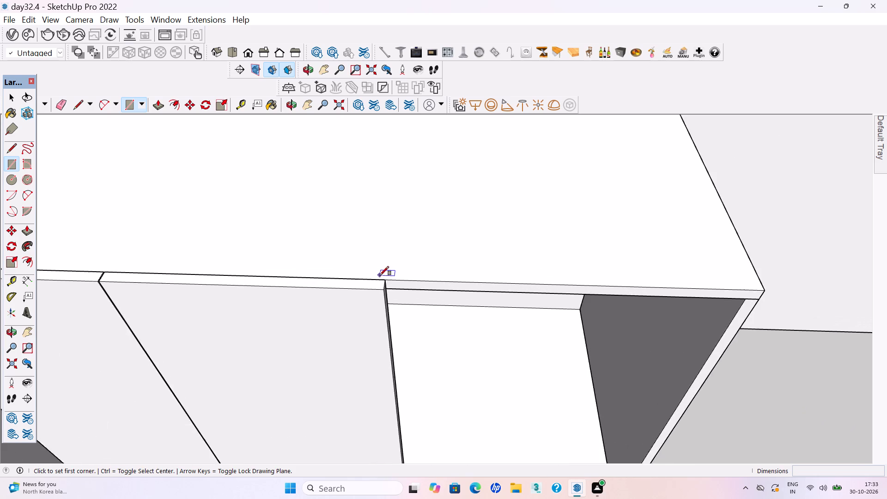
scroll(380, 275, up, 4)
click(391, 283)
scroll(401, 248, down, 7)
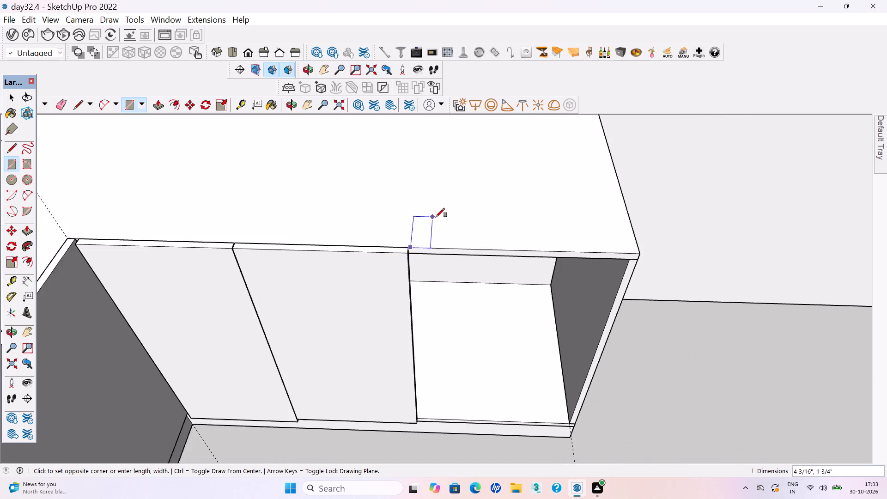
scroll(436, 217, down, 5)
click(547, 383)
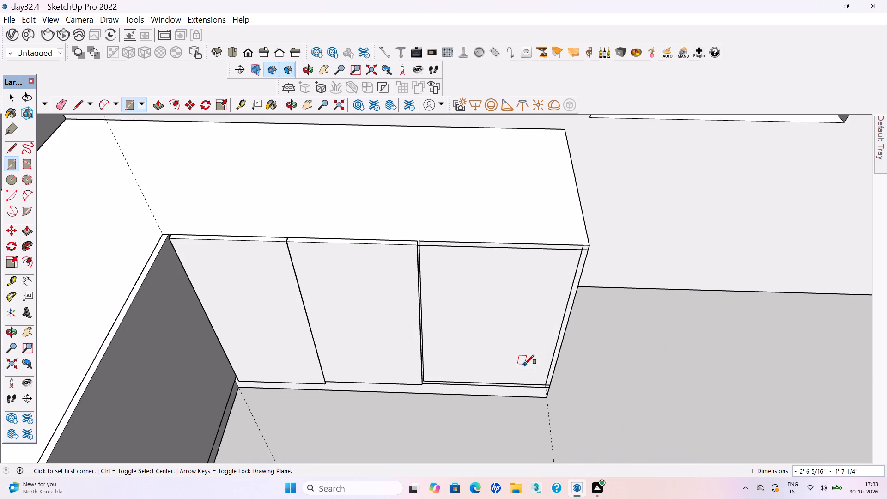
Extrude the end door rectangle about 11/16" outward, flush with the neighbouring door panel.
key(p)
key(Return)
scroll(522, 359, up, 1)
scroll(401, 215, up, 4)
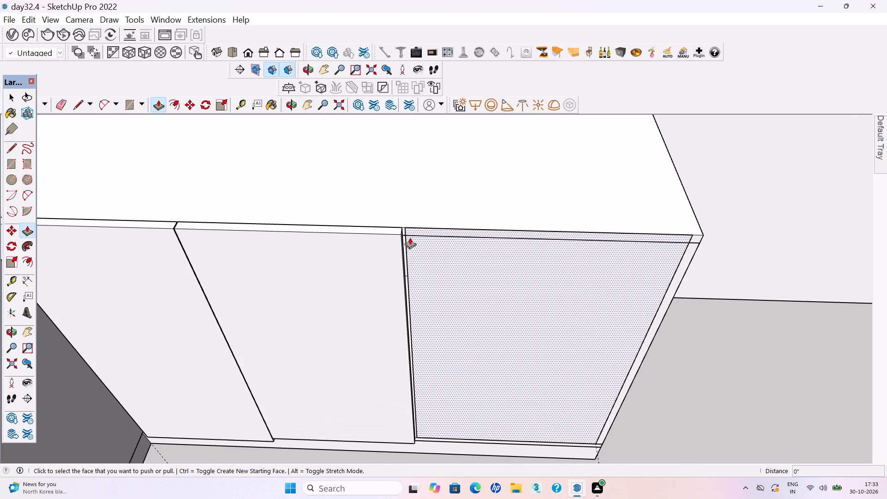
click(410, 237)
click(390, 248)
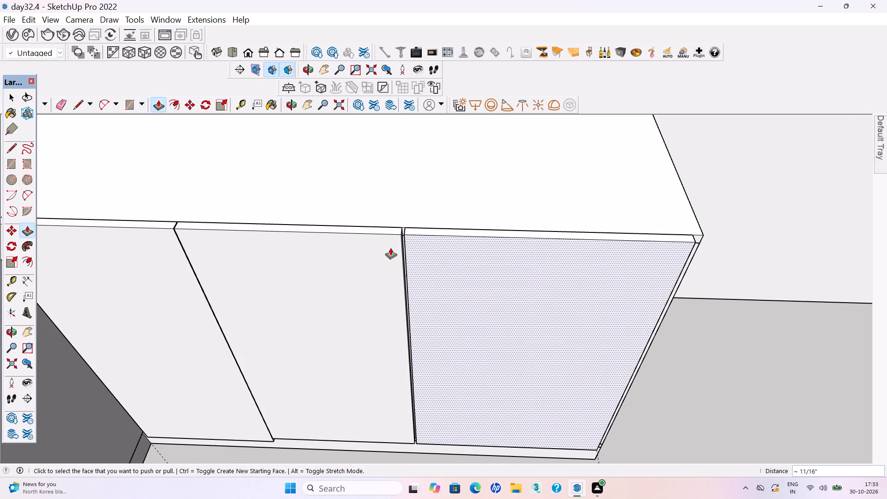
Select the whole end door panel and make it a group.
key(space)
triple_click(443, 277)
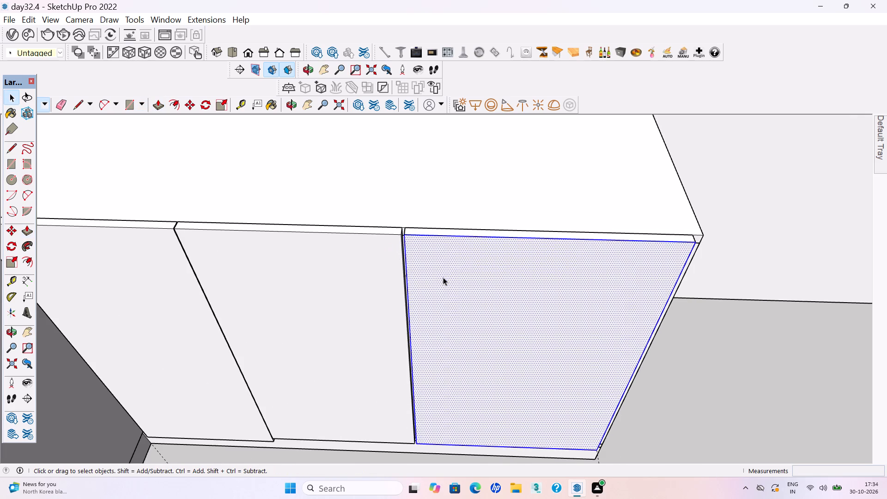
right_click(443, 277)
click(469, 140)
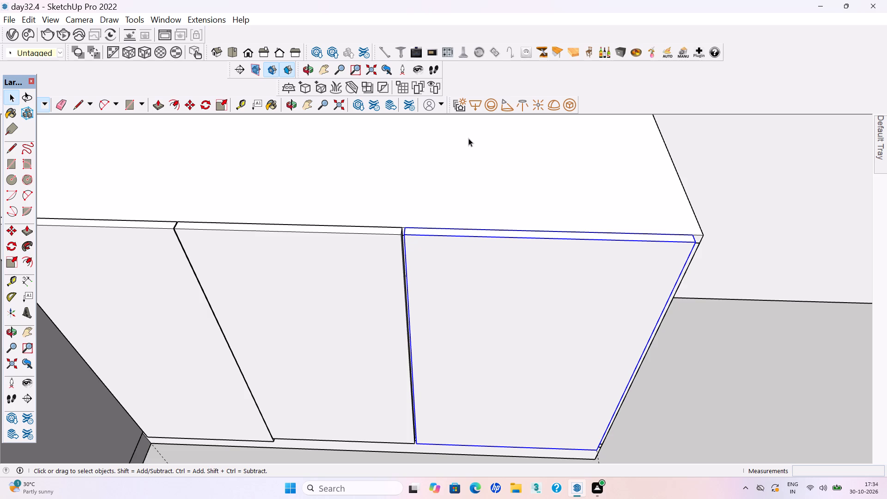
Select the dashed guide lines extending past the back wall of the house and delete them.
scroll(431, 220, down, 11)
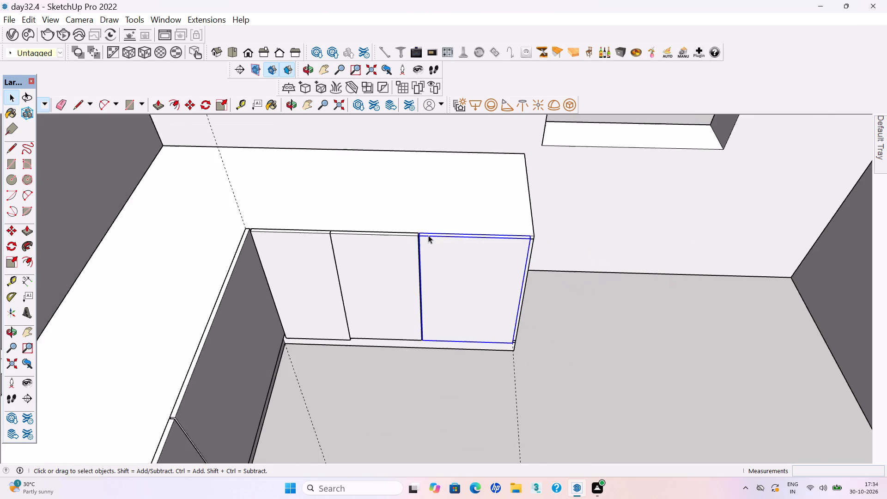
scroll(428, 235, down, 19)
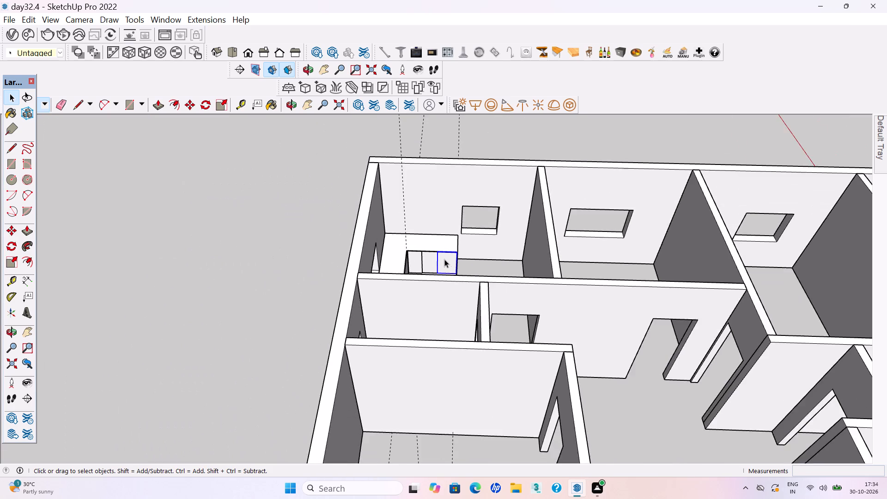
scroll(444, 259, down, 2)
click(307, 206)
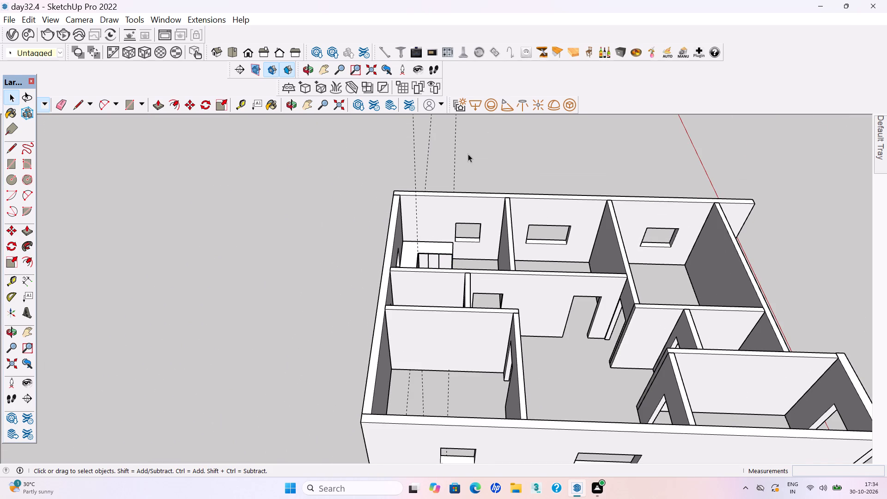
drag(480, 157, 386, 123)
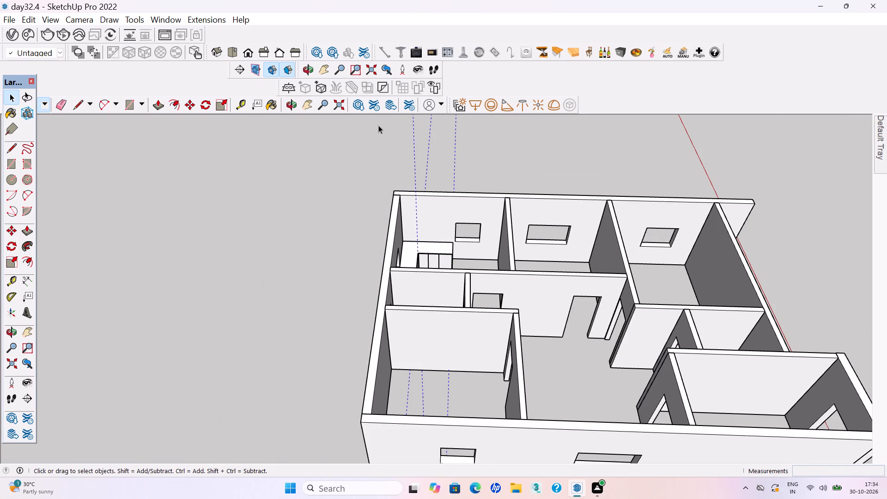
key(Delete)
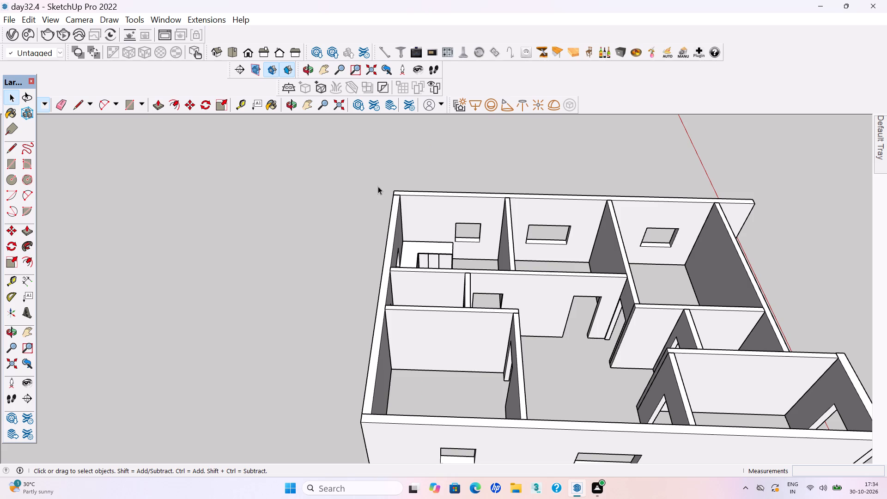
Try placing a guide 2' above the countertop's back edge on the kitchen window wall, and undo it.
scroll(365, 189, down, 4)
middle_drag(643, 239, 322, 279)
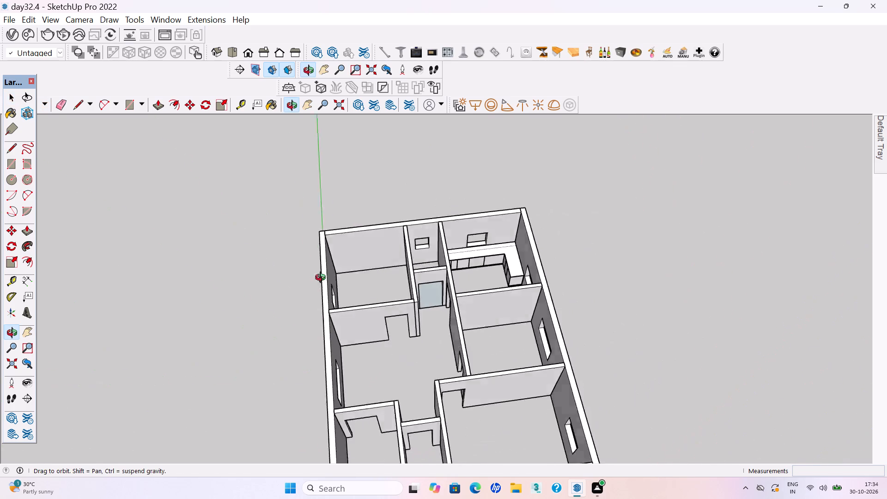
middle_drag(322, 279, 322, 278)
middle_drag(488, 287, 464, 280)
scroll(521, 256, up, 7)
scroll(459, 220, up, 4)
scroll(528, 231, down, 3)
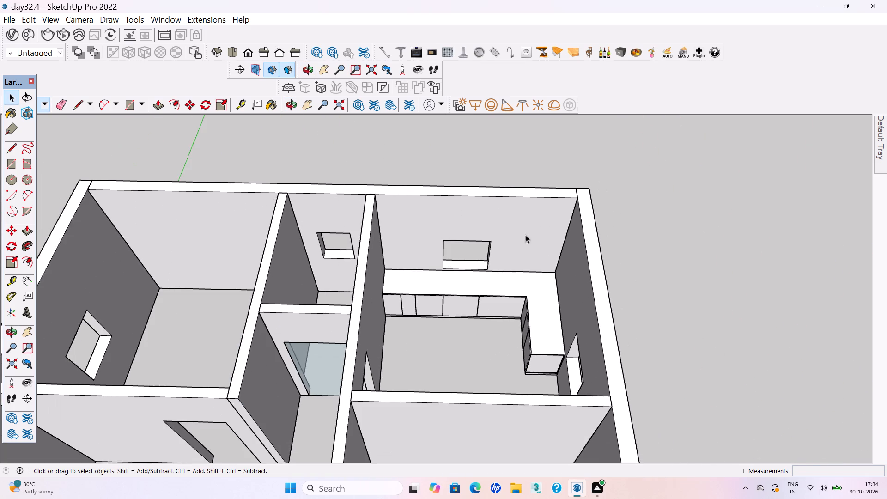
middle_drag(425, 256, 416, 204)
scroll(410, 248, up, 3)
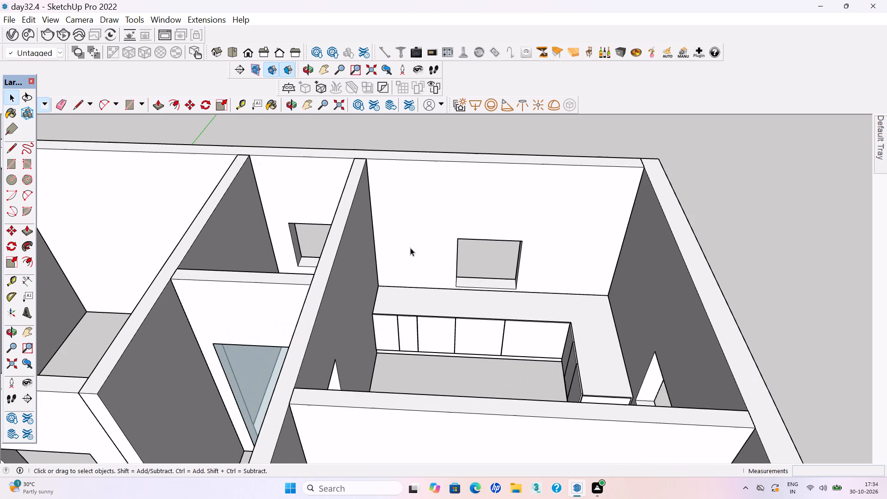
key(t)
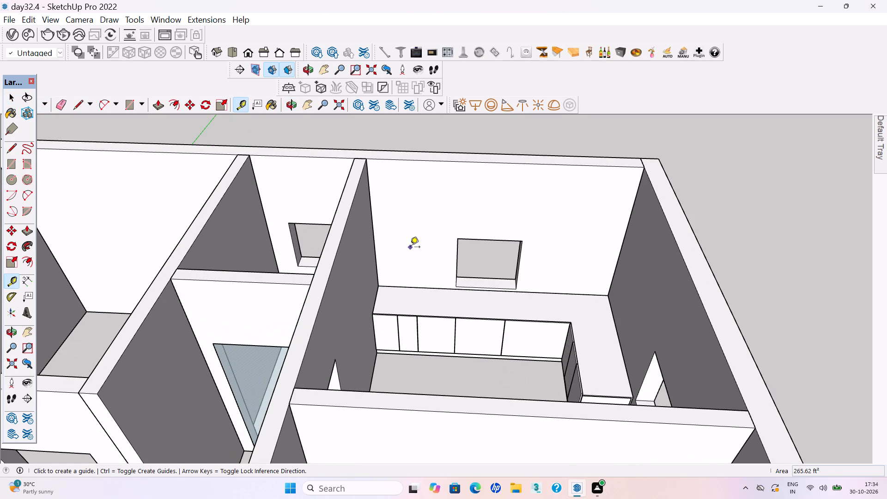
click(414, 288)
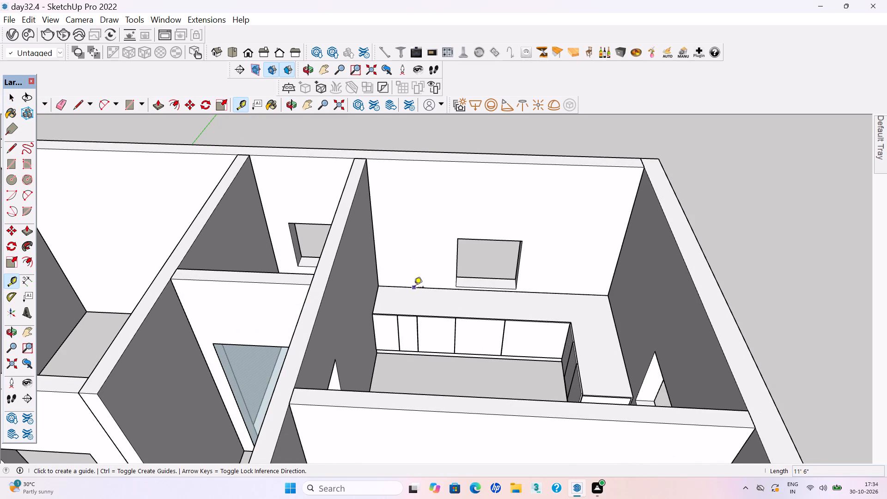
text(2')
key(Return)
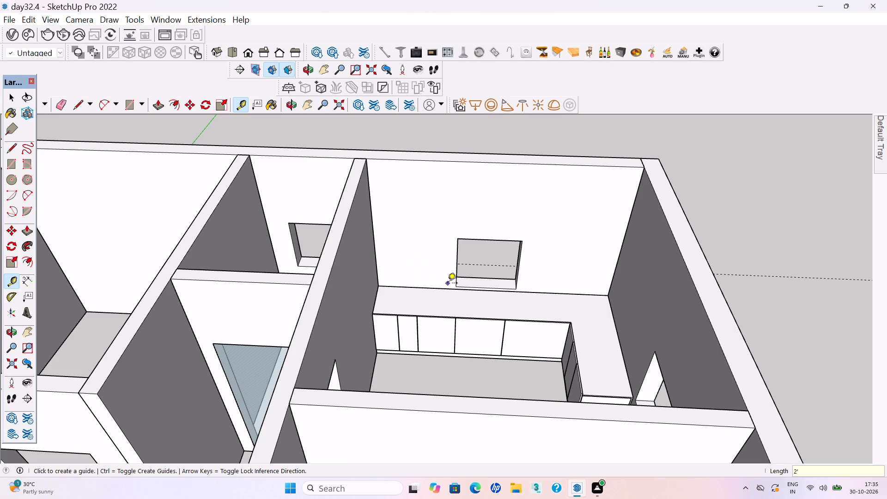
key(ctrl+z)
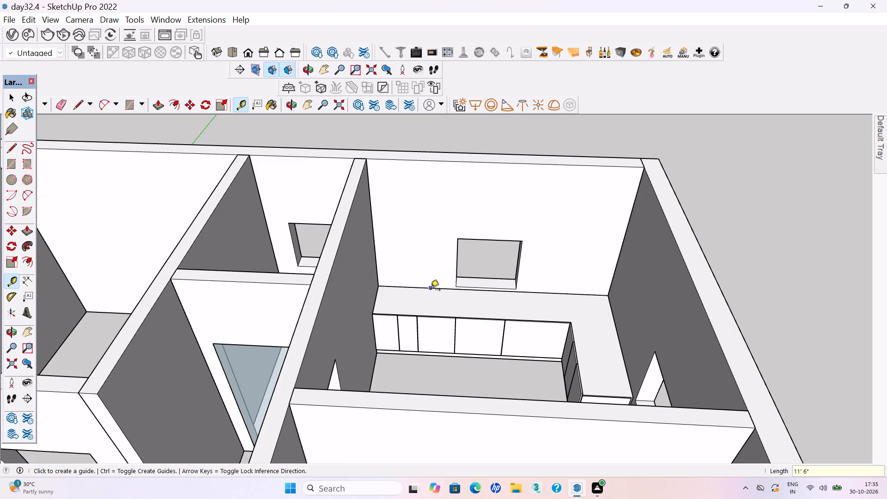
Place a guide 2' above the countertop's back edge on the kitchen window wall and a second guide 2' above it.
click(431, 289)
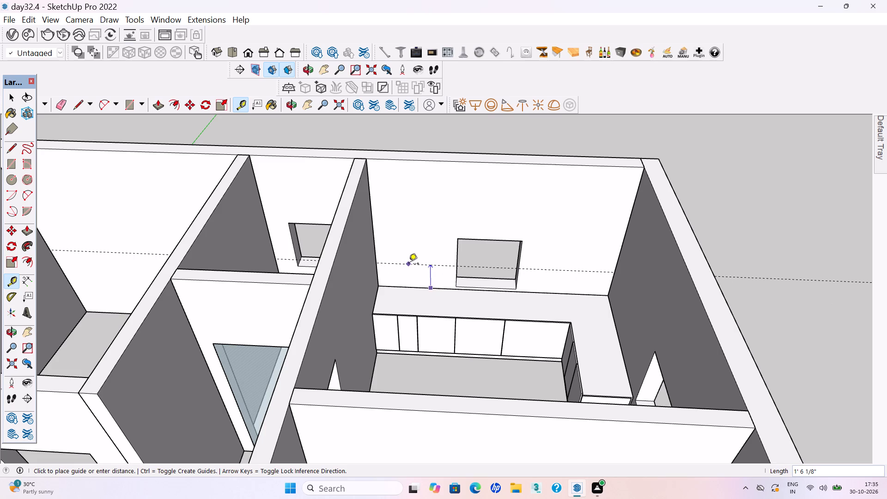
text(2')
key(Return)
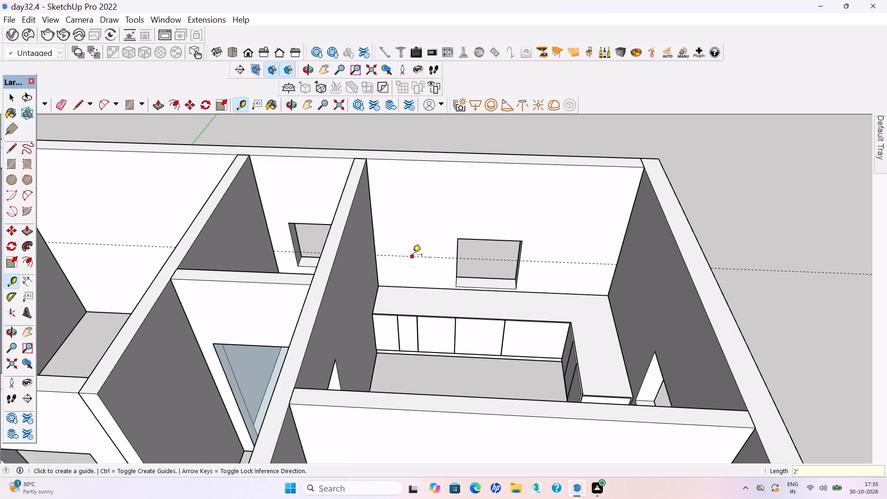
click(415, 258)
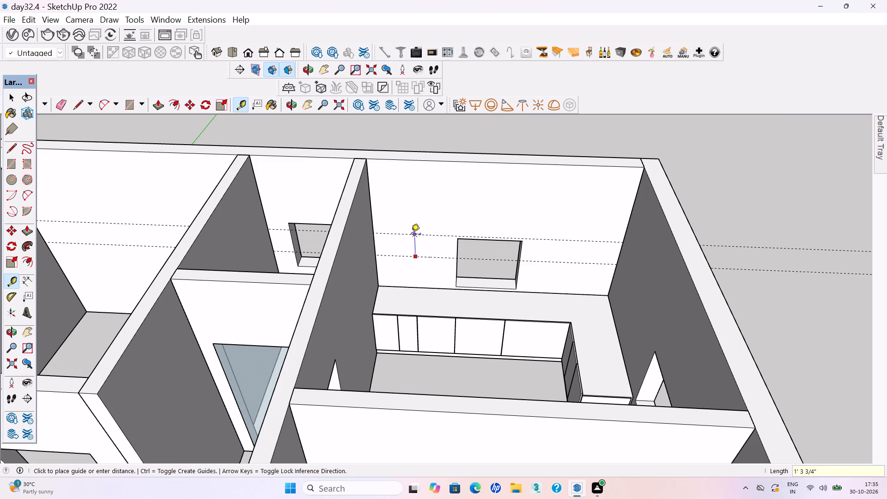
text(2')
key(Return)
key(space)
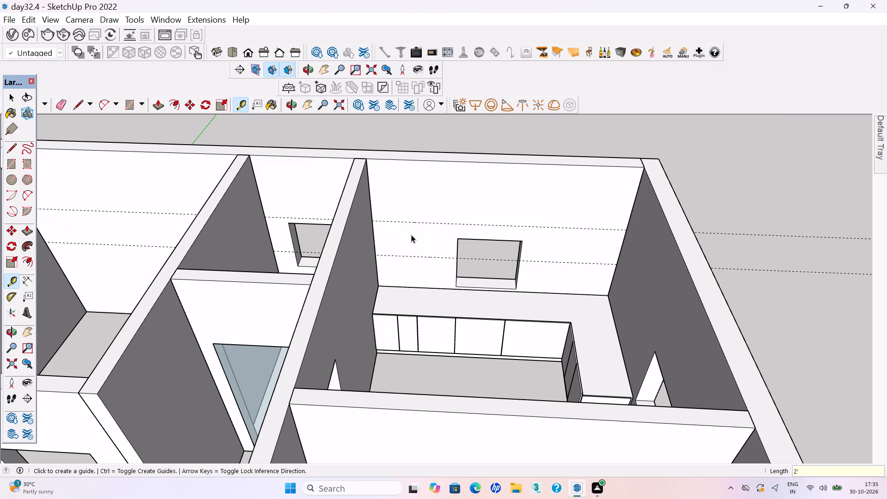
Draw a rectangle about 3' 9 11/16" by 2' between the guides, from the wall corner towards the window, and make it a group.
text(r)
scroll(419, 231, up, 1)
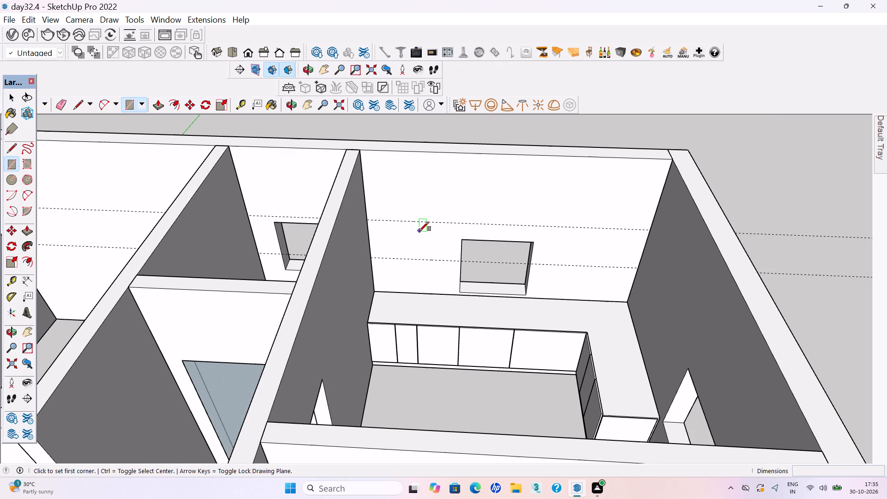
click(373, 257)
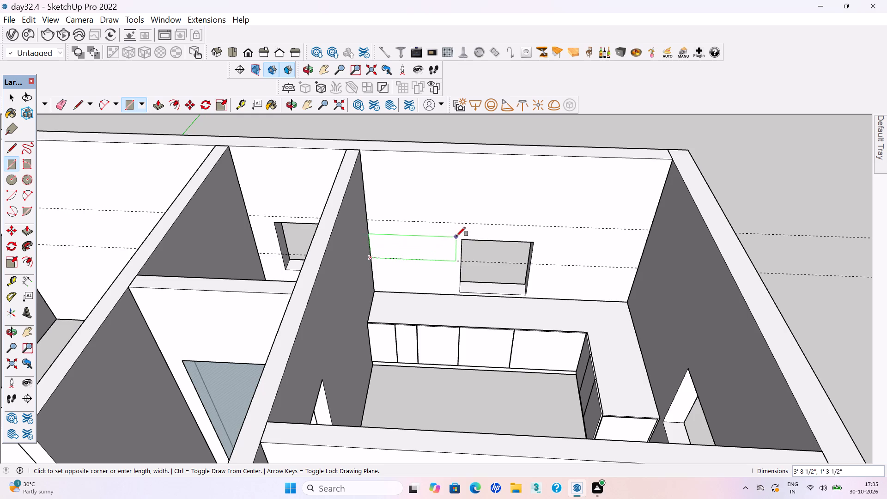
click(459, 223)
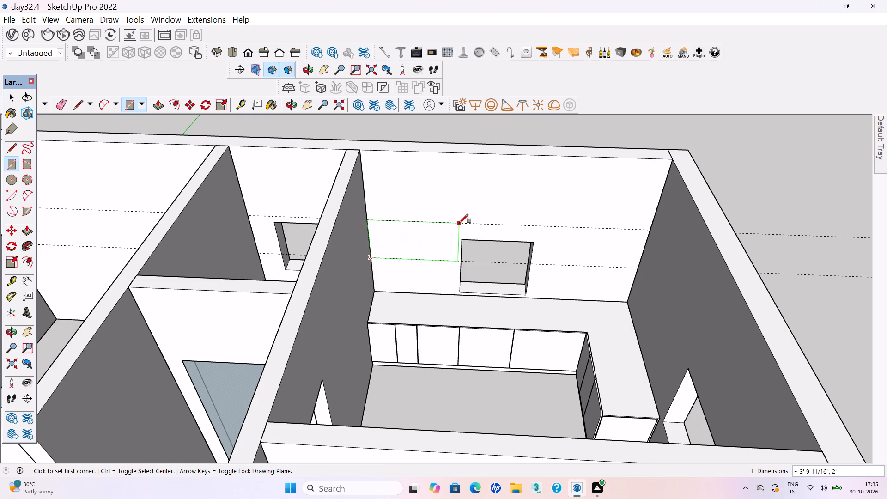
key(space)
double_click(419, 239)
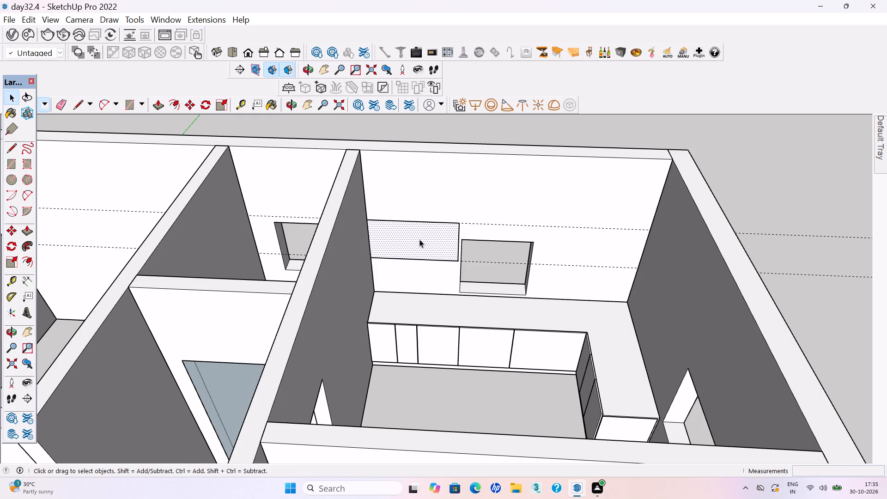
right_click(419, 239)
click(463, 346)
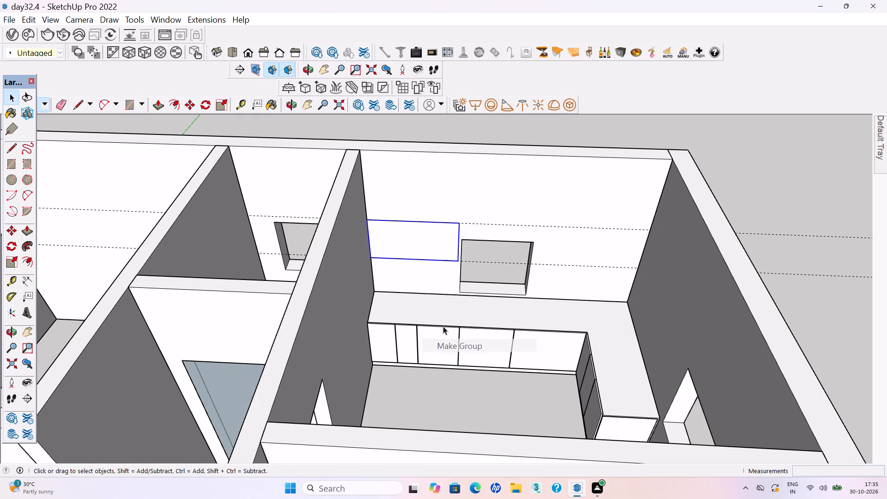
Inside the rectangle's group, extrude the face 1'4" outward from the wall as the upper cabinet's body.
double_click(403, 242)
click(393, 244)
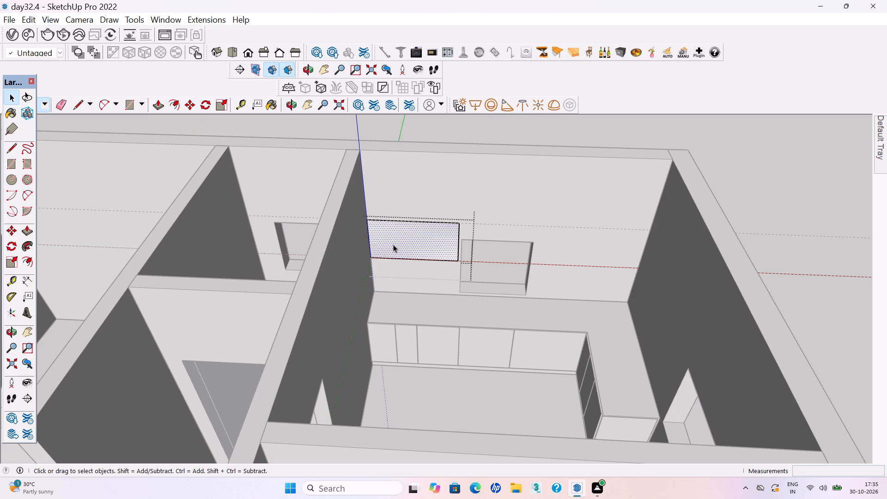
key(p)
key(Return)
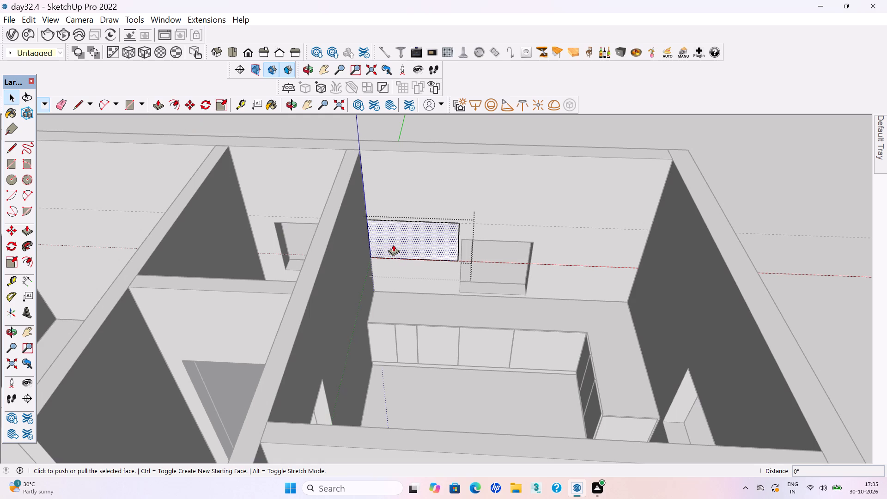
click(393, 244)
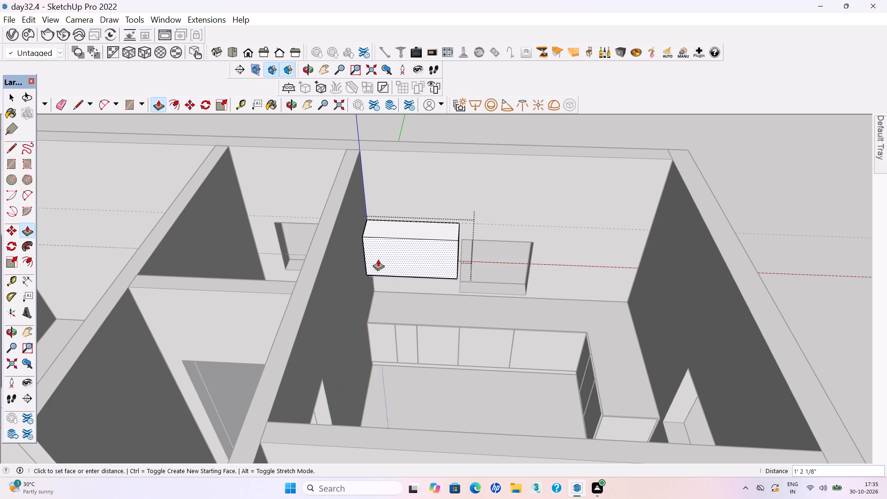
text(1'4")
key(Return)
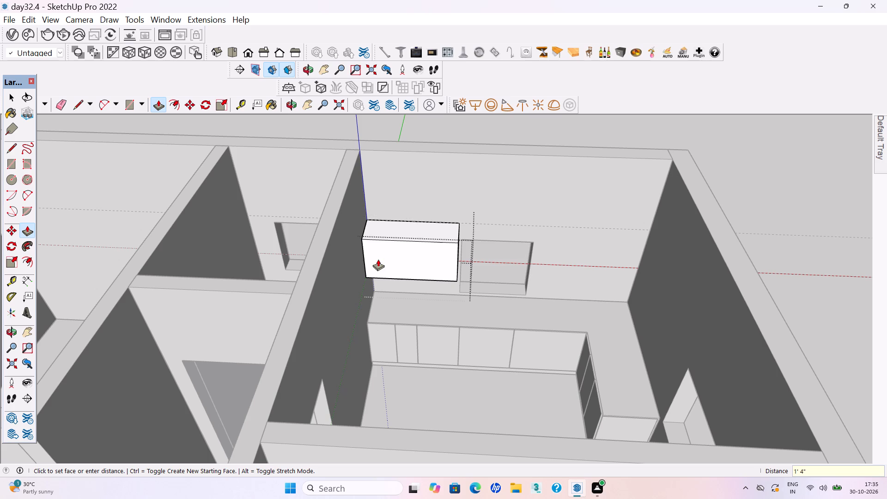
key(space)
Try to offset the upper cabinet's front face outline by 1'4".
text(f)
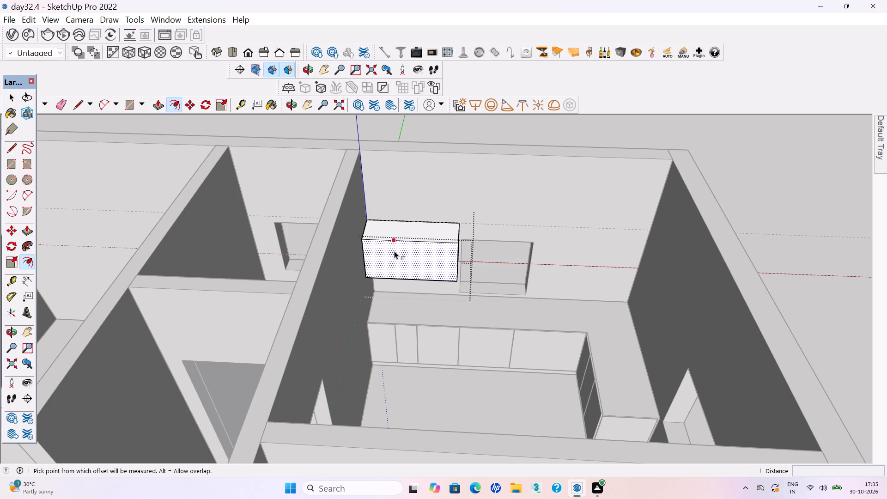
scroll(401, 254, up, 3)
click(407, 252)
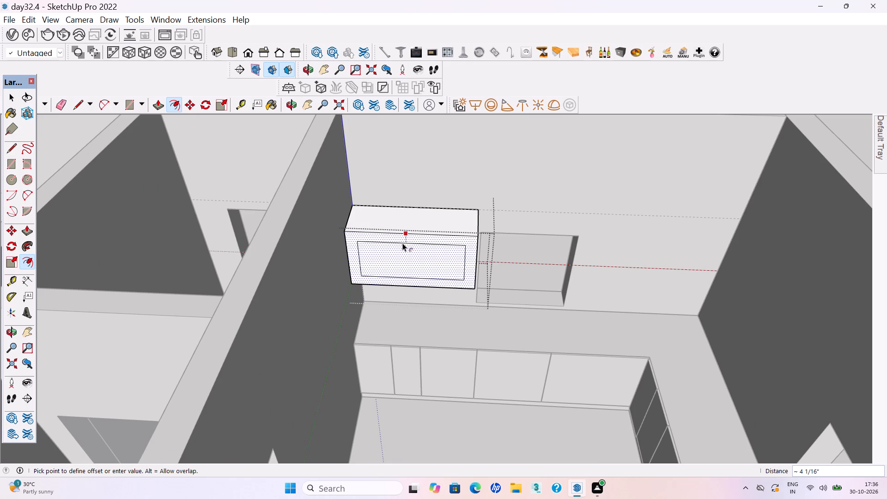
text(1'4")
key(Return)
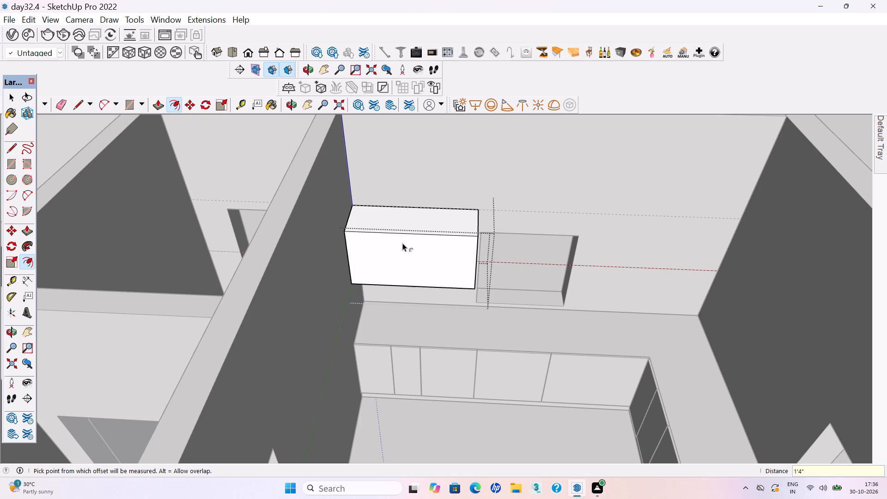
Offset the upper cabinet's front face outline 18 mm inward.
scroll(402, 243, up, 2)
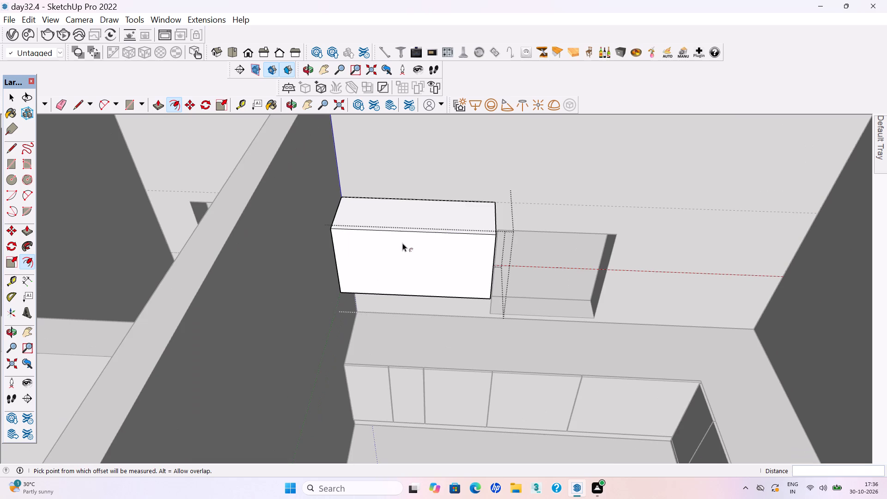
click(392, 255)
key(1)
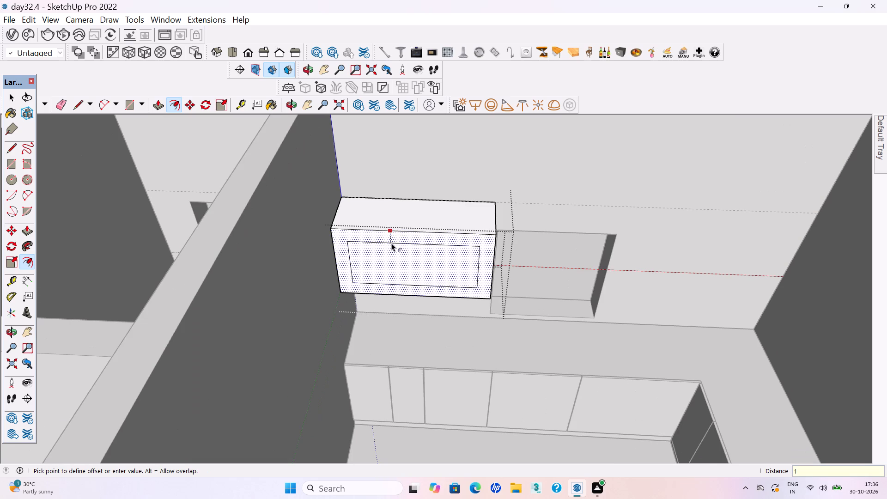
key(BackSpace)
text(18mm)
key(Return)
key(space)
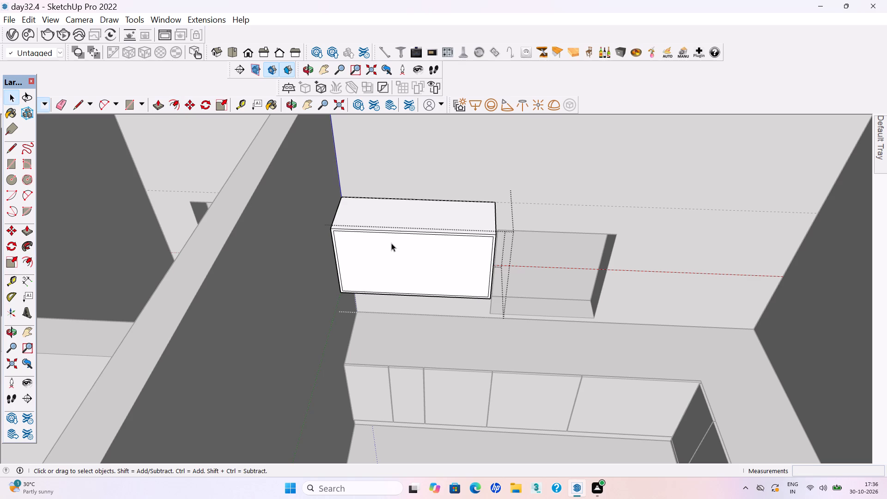
Push the upper cabinet's inner front face about 10 1/4" inward to hollow it out, and leave the group.
click(411, 269)
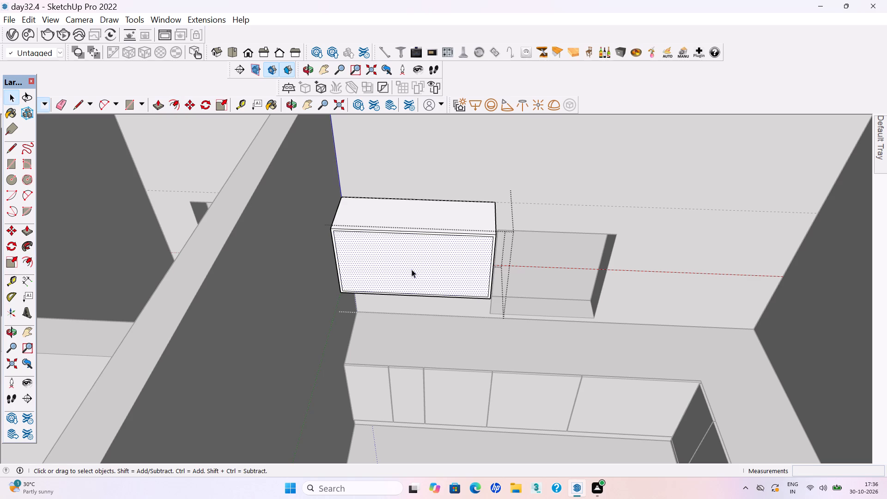
key(p)
key(Return)
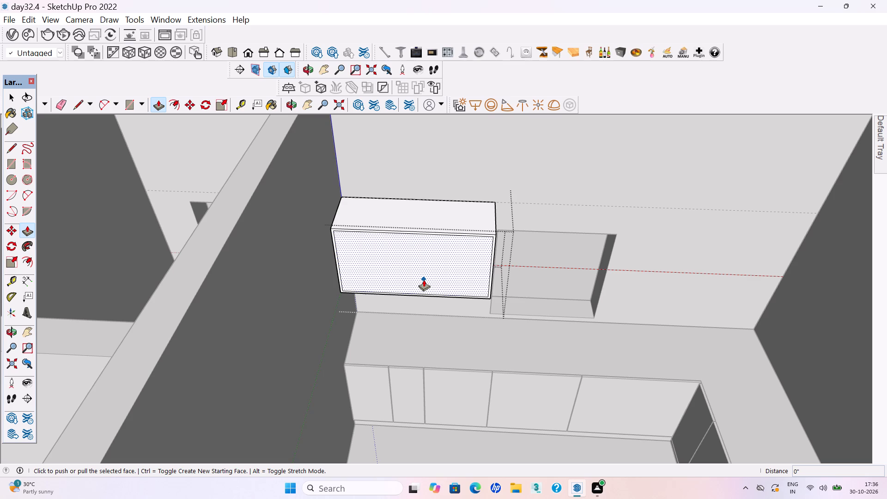
click(424, 280)
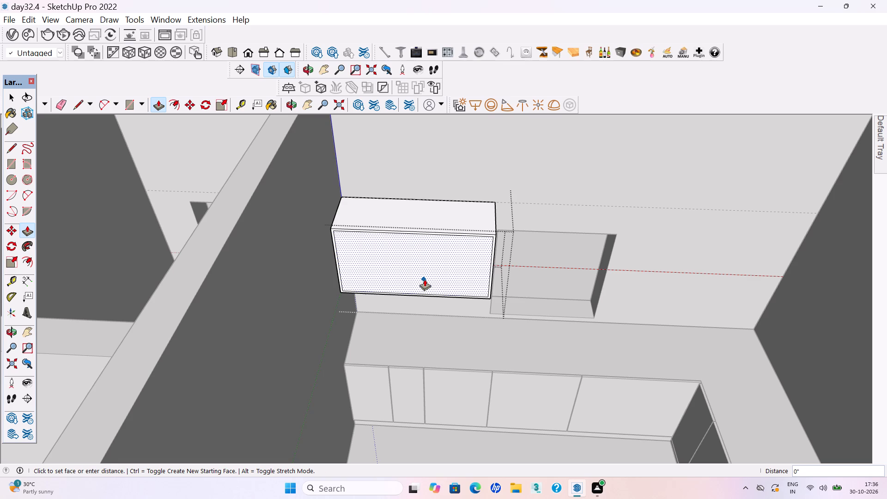
click(427, 258)
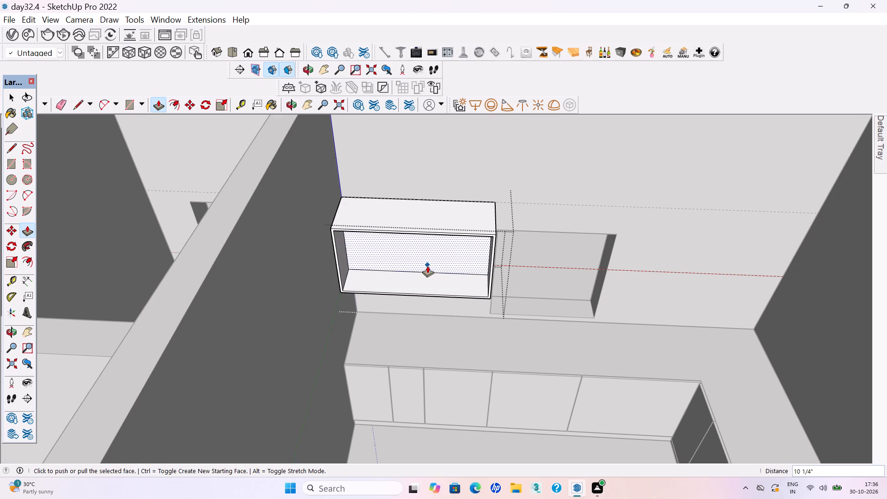
scroll(427, 267, down, 8)
key(n)
key(space)
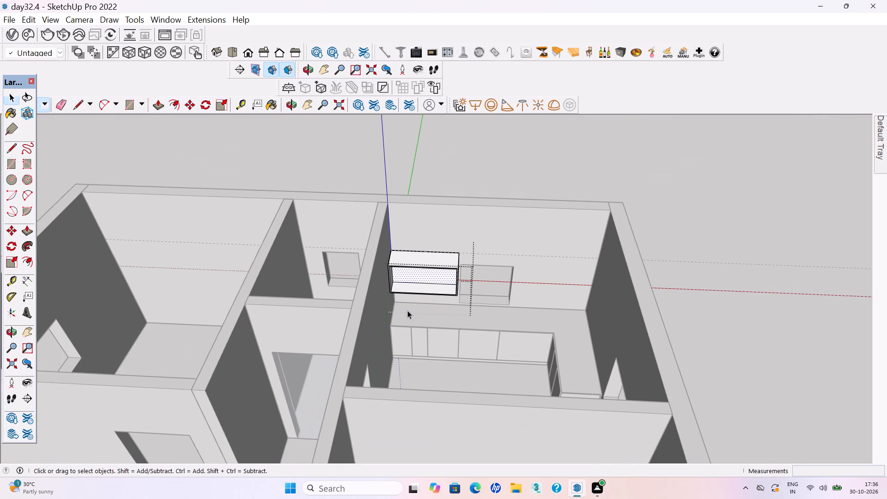
scroll(386, 338, down, 2)
key(space)
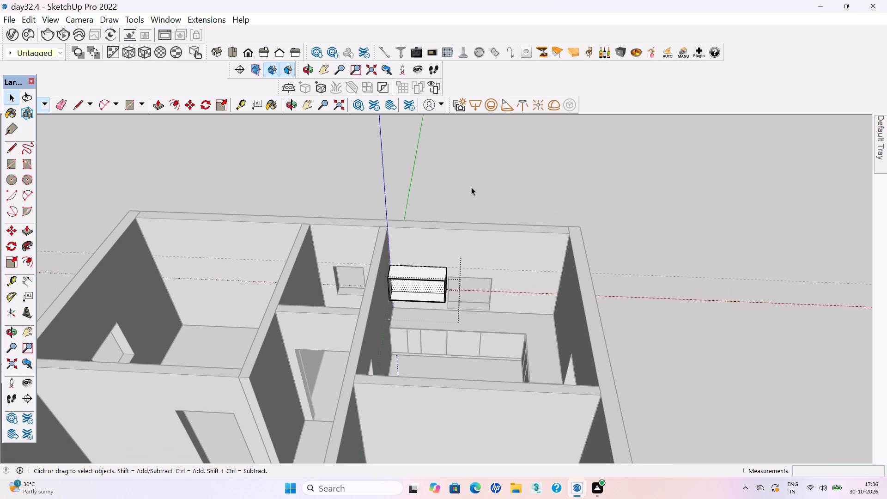
click(471, 187)
Save the model.
key(ctrl+s)
key(ctrl+s)
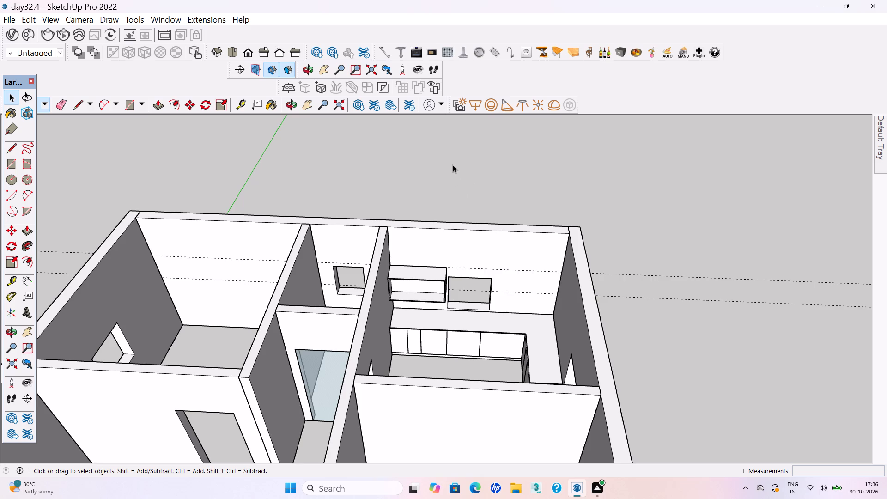
Draw a door rectangle about 1' 9 13/16" by 1' 11 5/16" over the half of the upper cabinet's front nearest the side wall.
scroll(406, 283, up, 3)
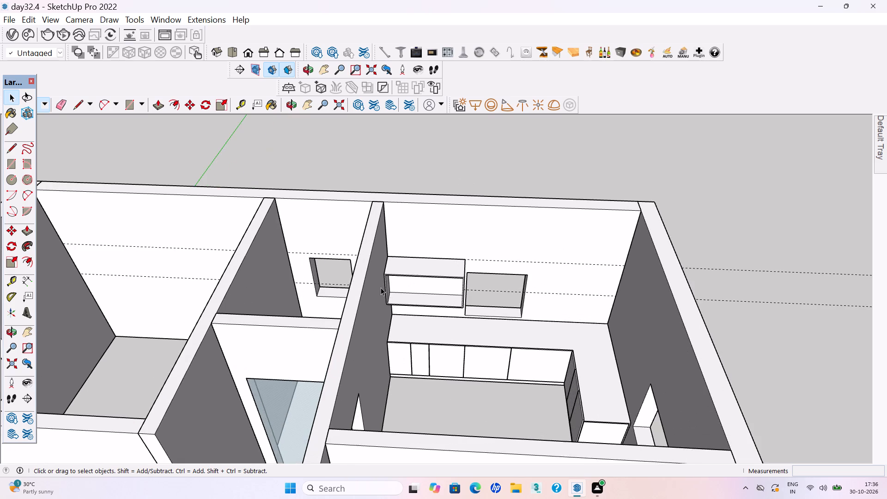
scroll(381, 287, up, 12)
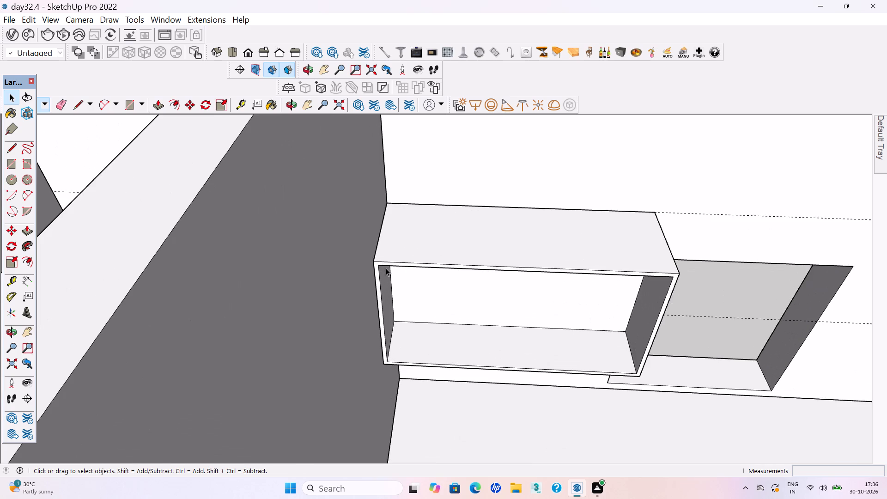
key(r)
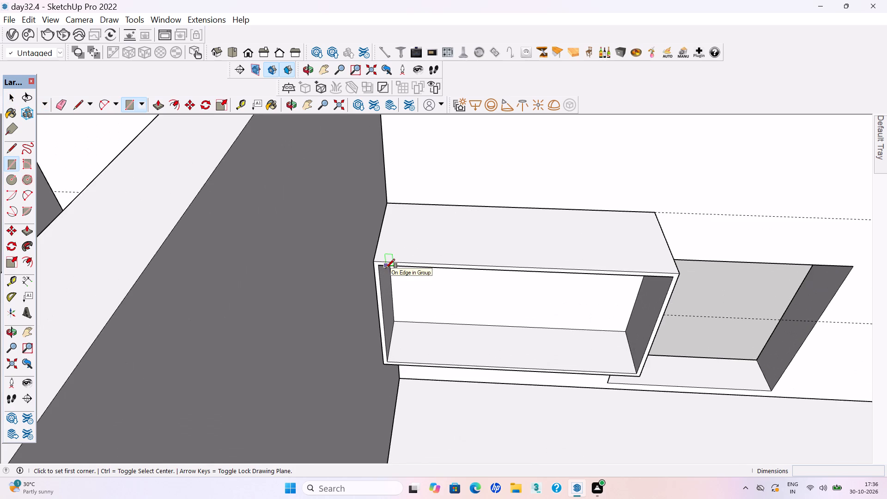
scroll(386, 275, up, 6)
click(366, 250)
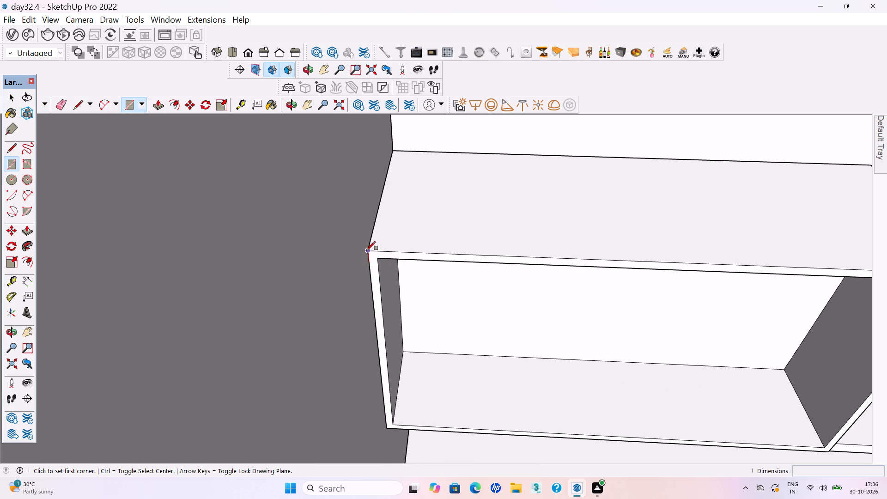
scroll(367, 251, down, 6)
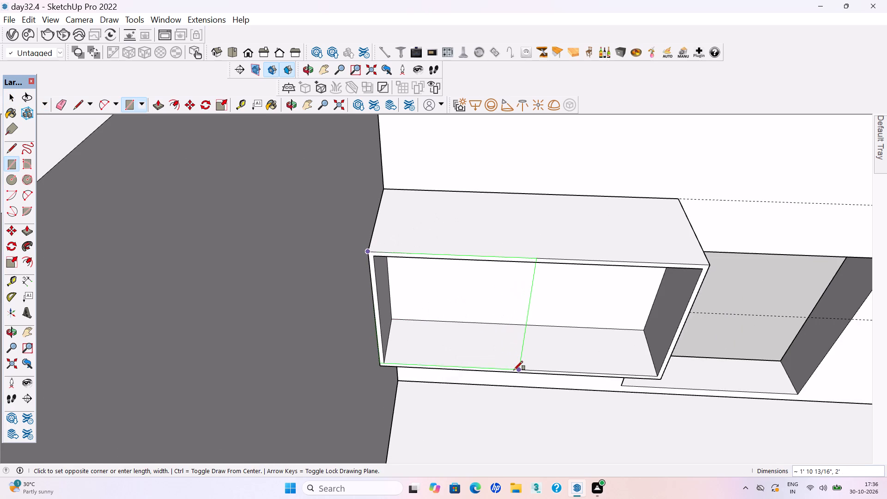
click(513, 368)
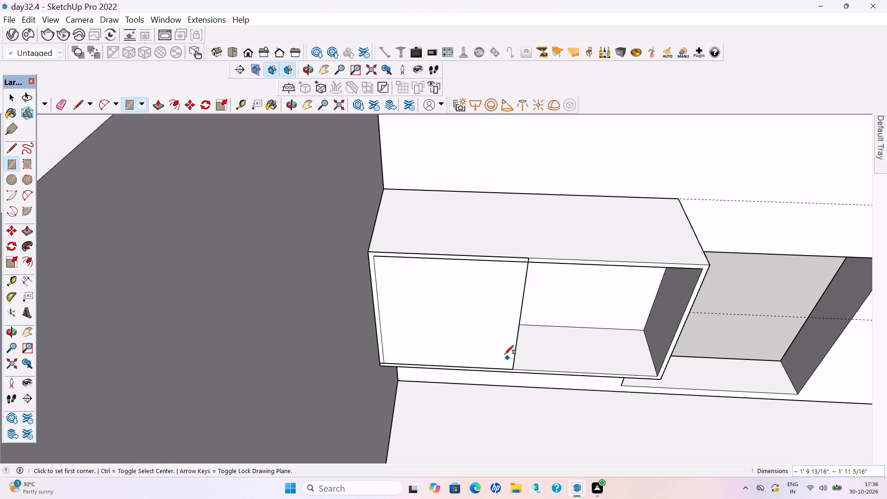
Extrude the upper cabinet's door rectangle 18 mm outward.
key(p)
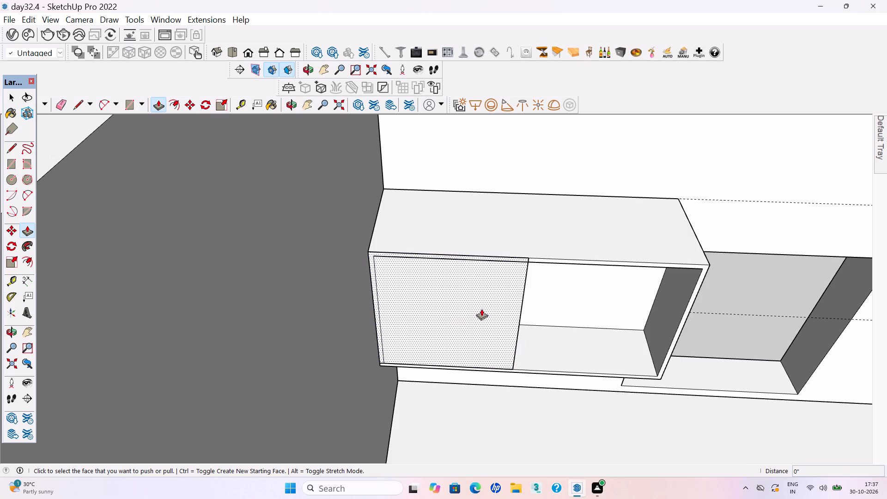
click(451, 316)
text(18mm)
key(Return)
key(space)
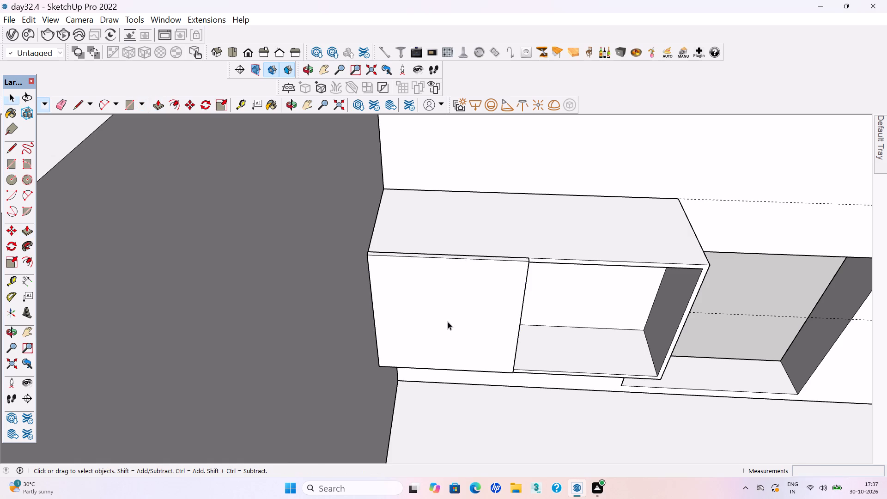
Group the extruded upper cabinet door nearest the side wall.
triple_click(442, 311)
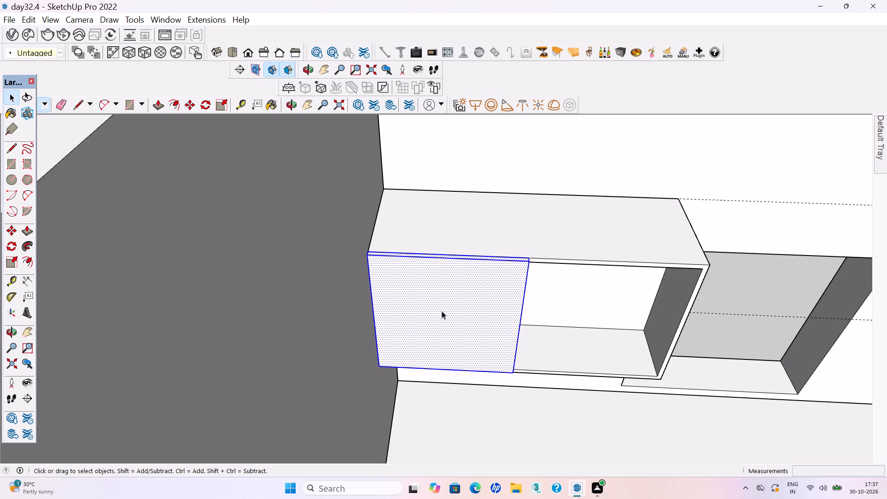
right_click(442, 311)
click(464, 166)
scroll(458, 370, down, 3)
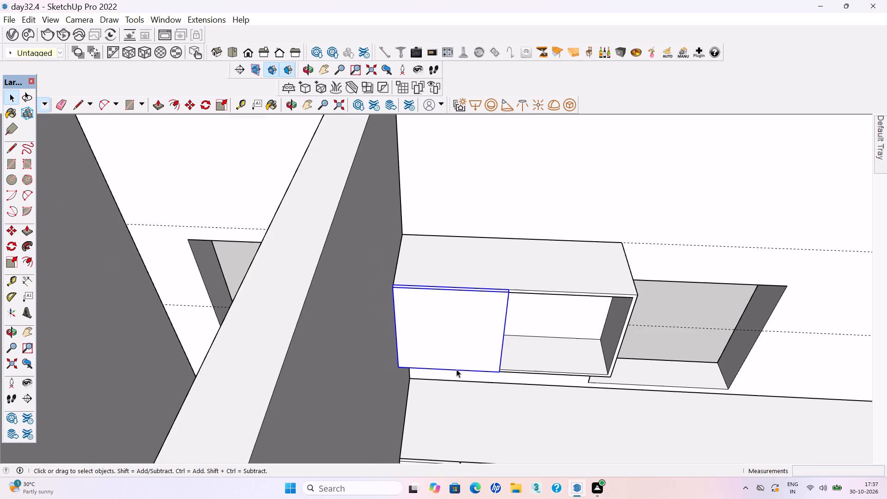
click(675, 352)
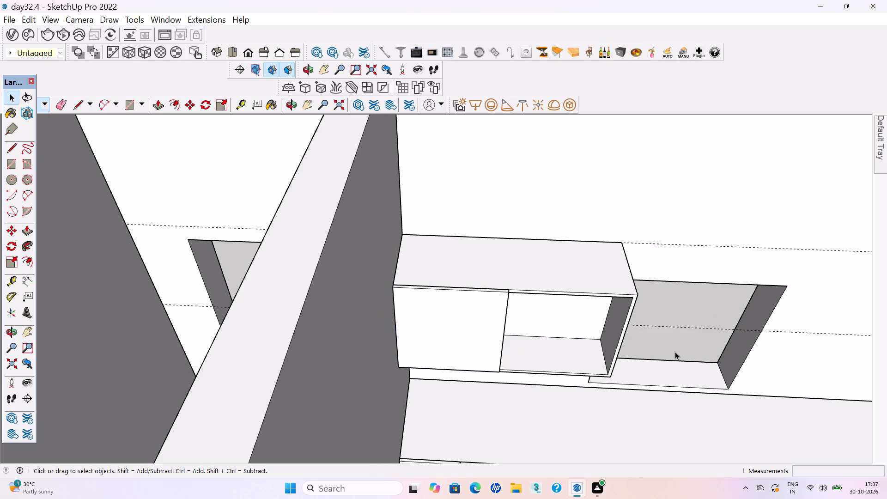
Draw a second door rectangle about 1' 10 11/16" by 1' 11 5/16" over the open half of the upper cabinet's front.
key(r)
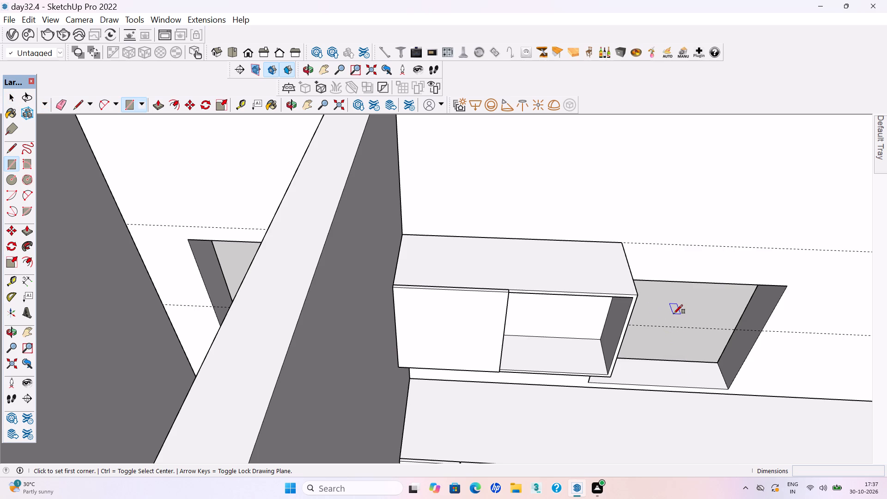
middle_drag(674, 314, 606, 299)
scroll(467, 284, up, 4)
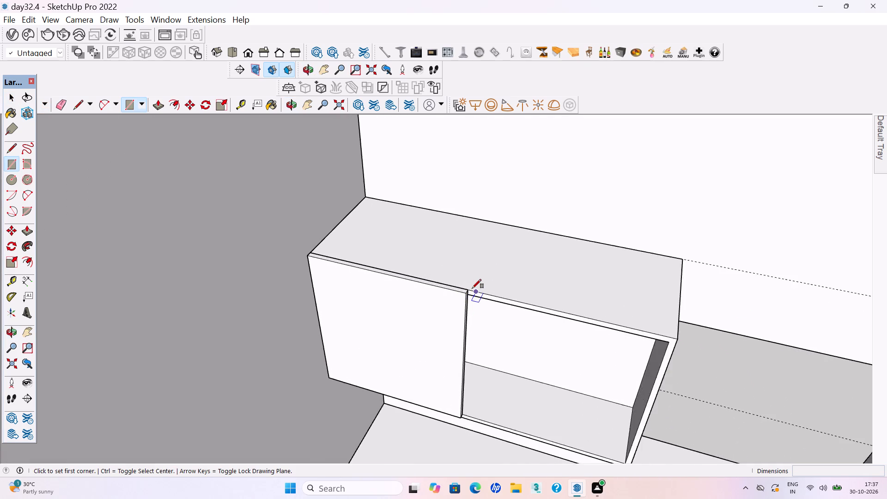
scroll(472, 288, up, 7)
click(469, 290)
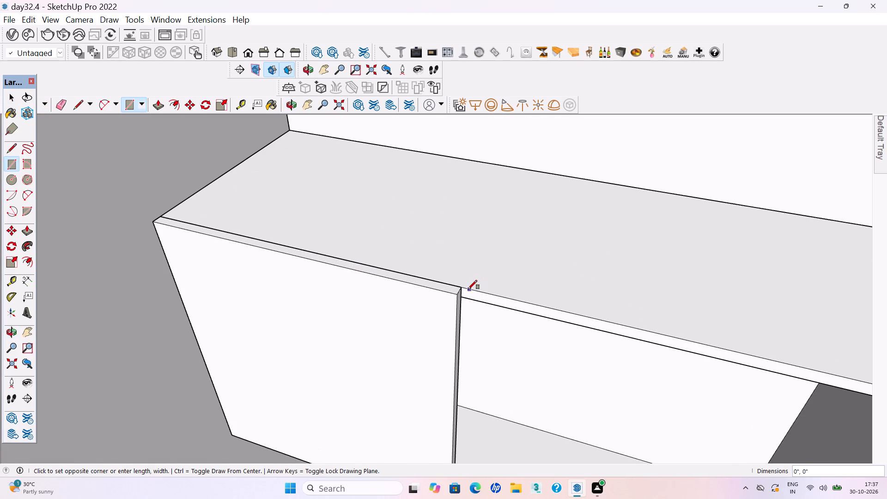
scroll(468, 289, down, 9)
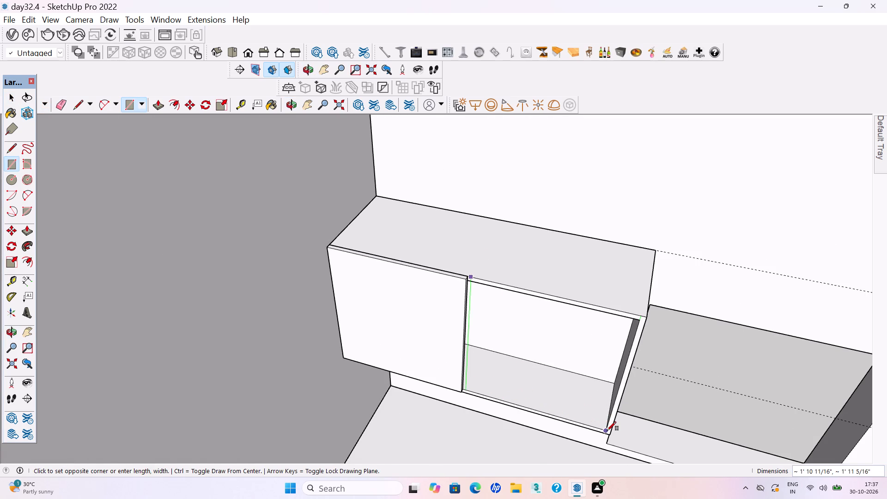
click(607, 431)
Extrude the second door rectangle about 11/16" outward, flush with the first door.
key(p)
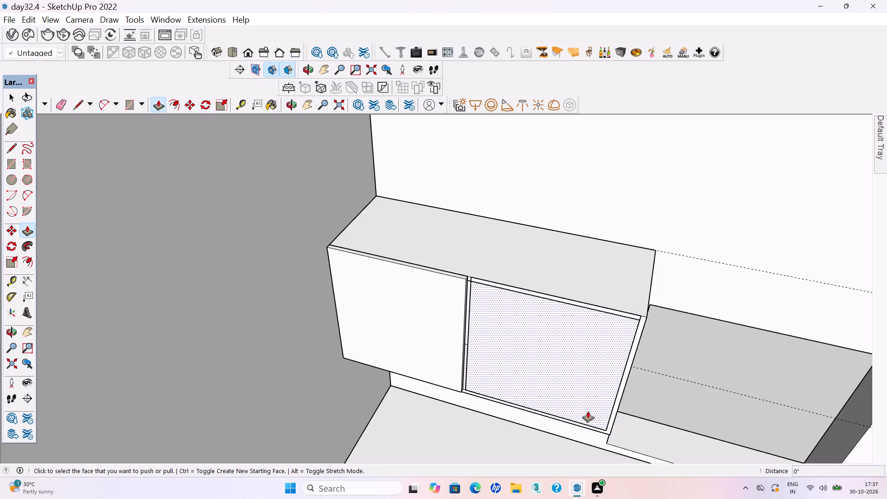
click(473, 303)
click(435, 309)
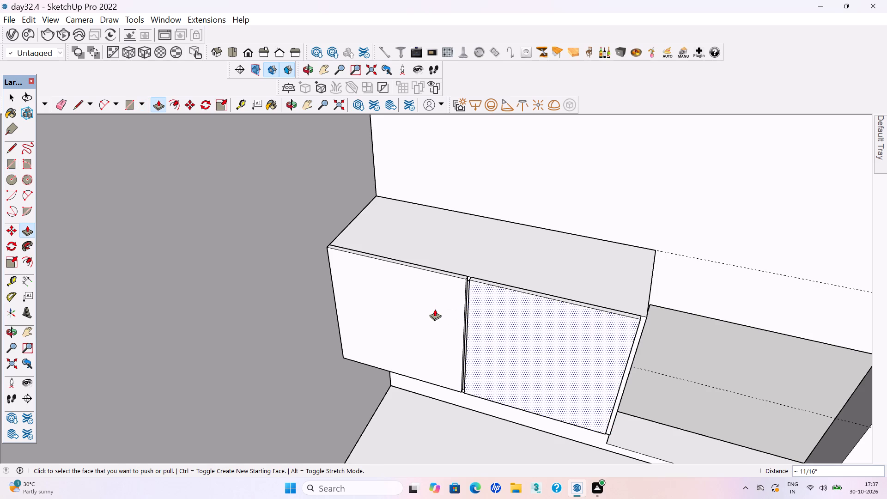
key(space)
Group the upper cabinet's second door.
triple_click(512, 332)
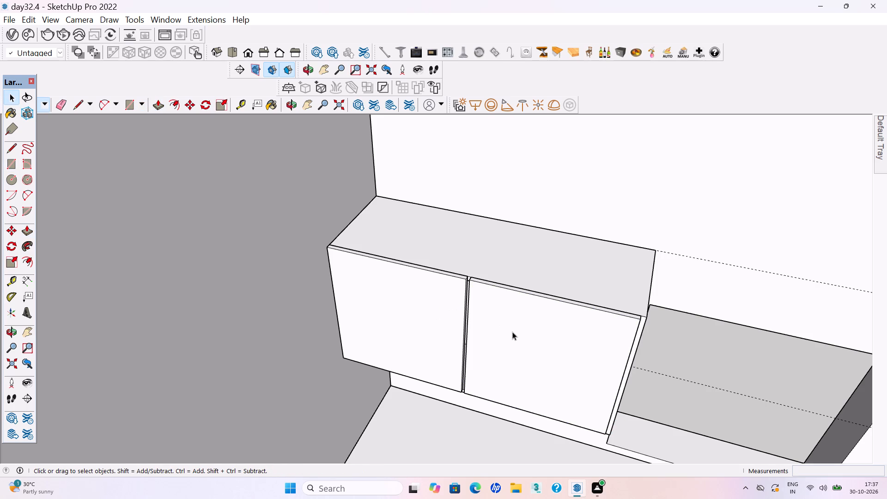
right_click(512, 332)
click(545, 192)
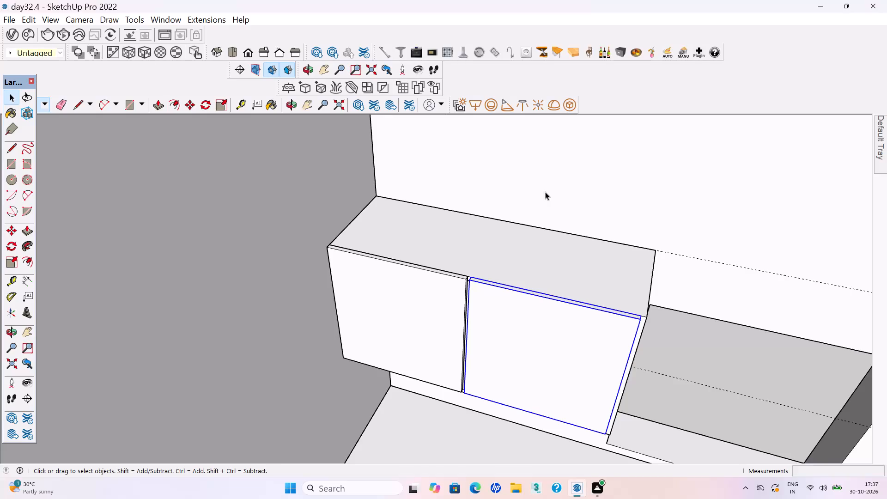
scroll(371, 252, down, 13)
scroll(407, 235, up, 1)
scroll(407, 235, down, 3)
middle_drag(424, 247, 481, 254)
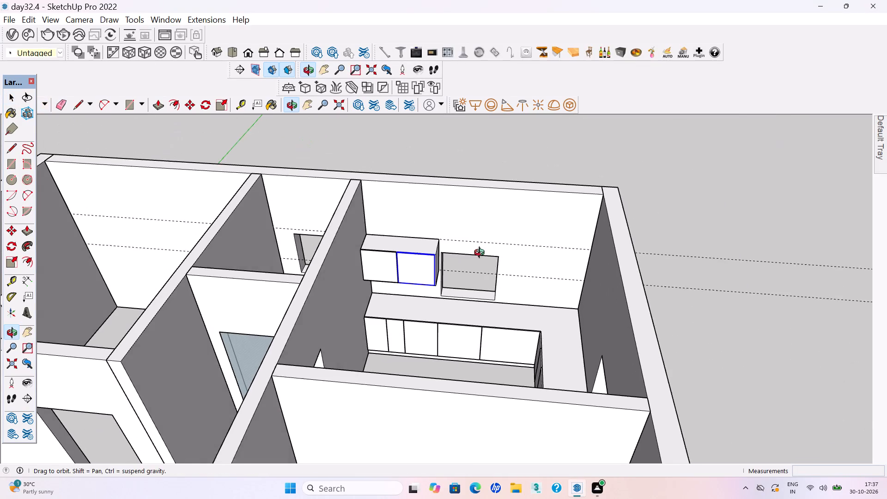
middle_drag(481, 254, 483, 254)
click(736, 324)
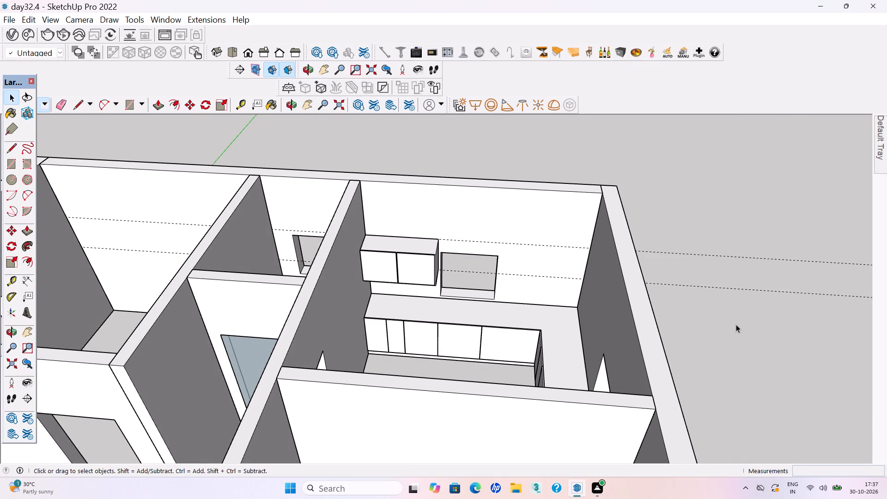
Draw a 4' 6 13/16" by 2' rectangle between the guide lines, from the window to the opposite side wall, and group it.
key(r)
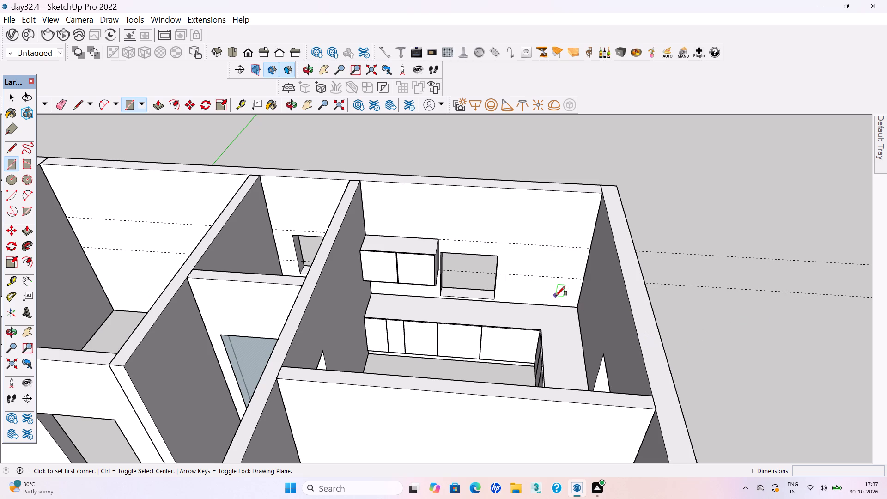
scroll(508, 262, up, 3)
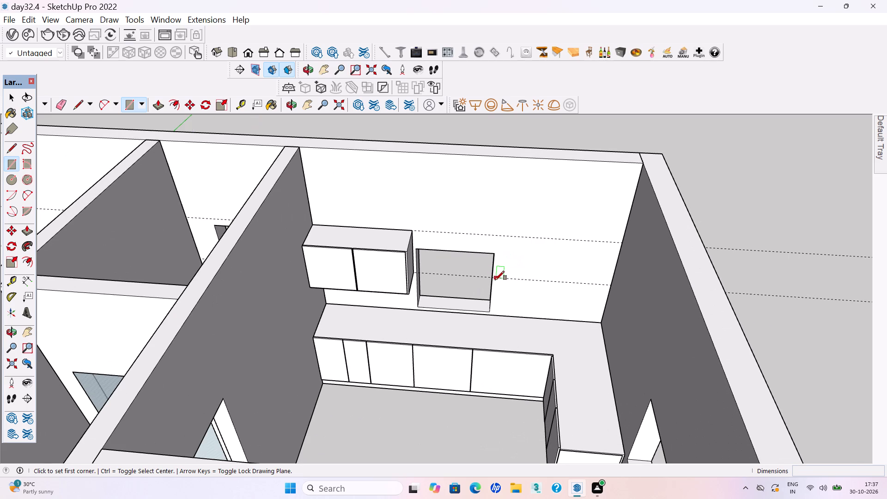
click(492, 279)
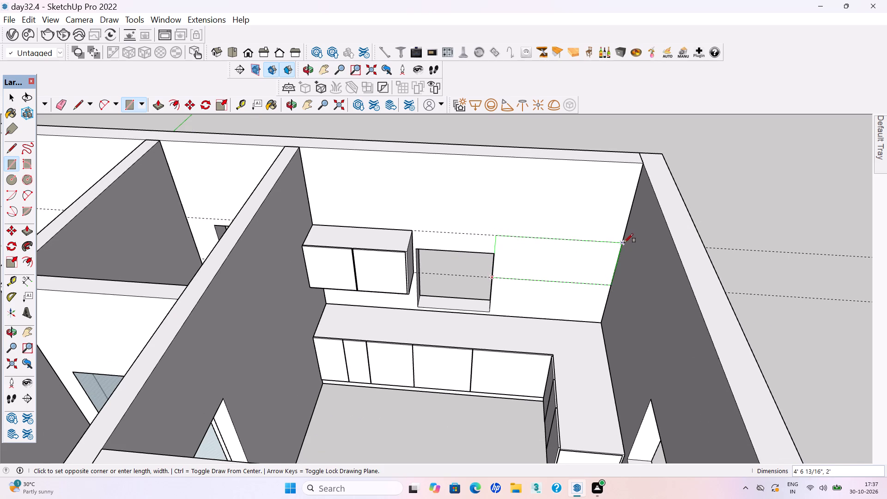
click(622, 243)
key(space)
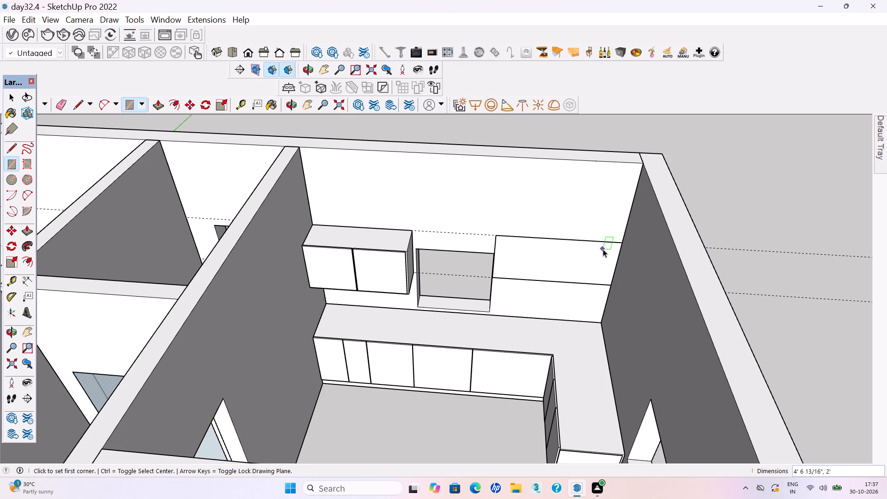
double_click(539, 257)
right_click(539, 257)
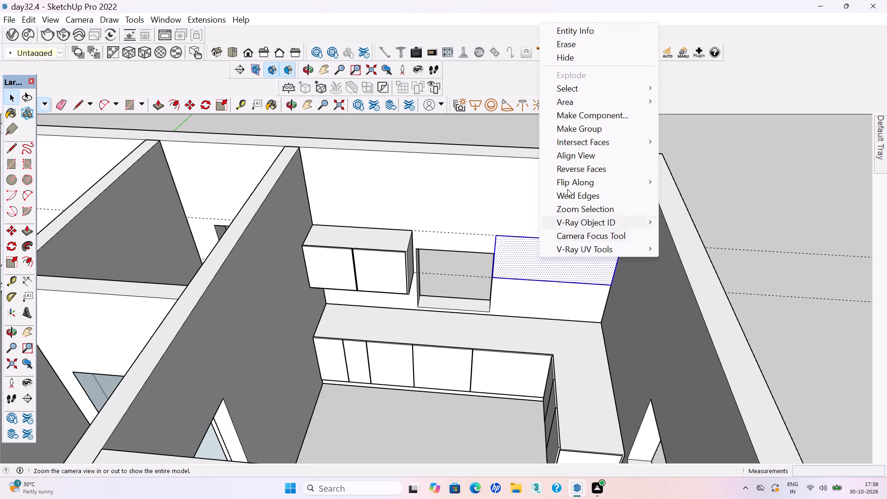
click(578, 128)
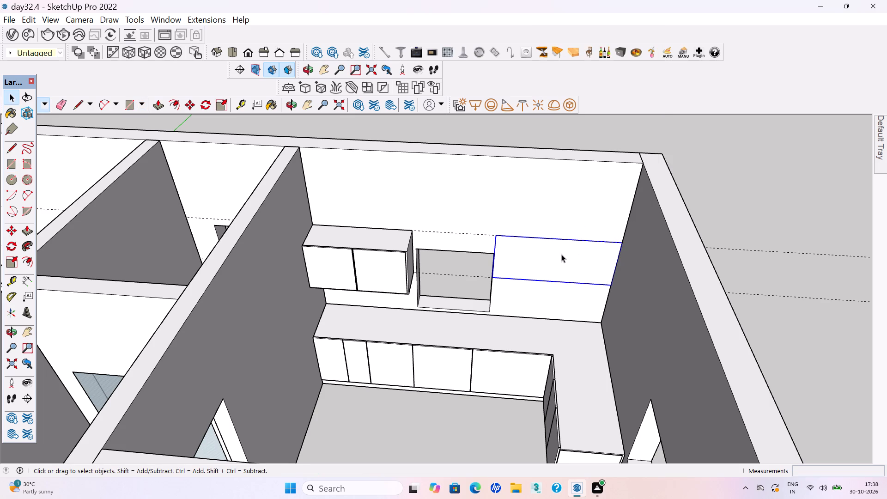
Inside the new group, extrude the rectangle 1'4" out from the wall to form a second upper cabinet.
double_click(561, 254)
click(553, 261)
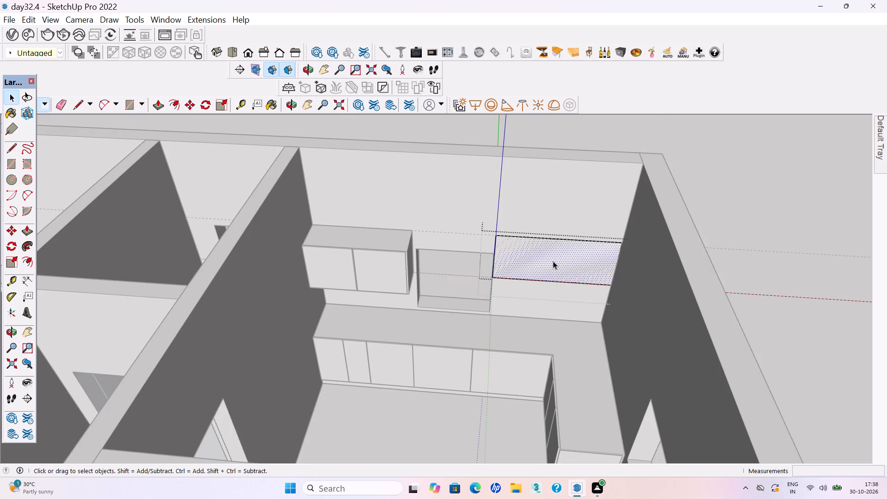
key(p)
key(Return)
click(553, 261)
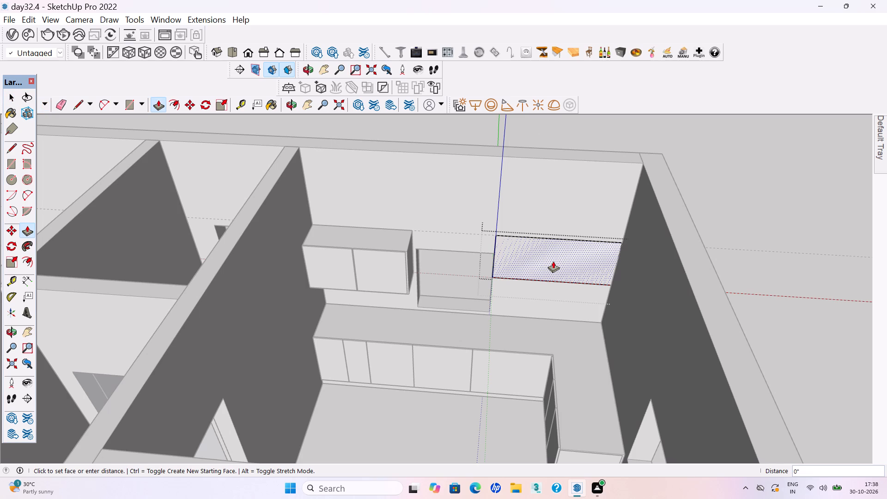
text(1'4")
key(Return)
key(space)
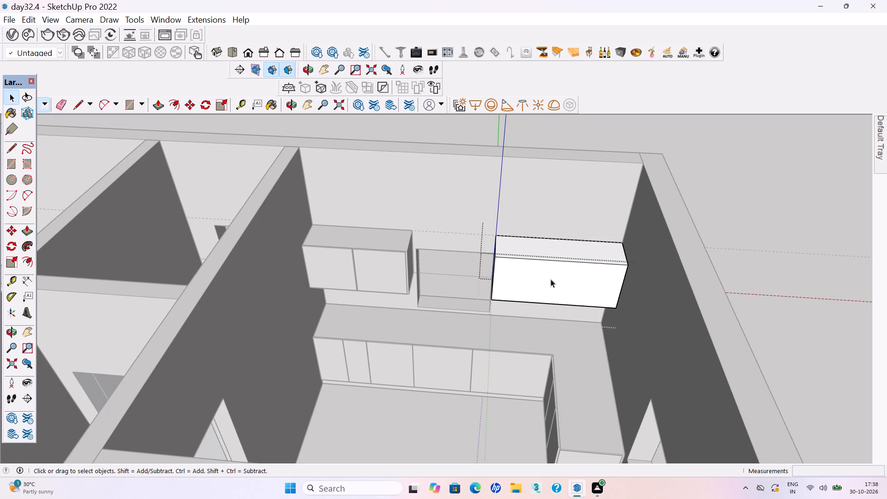
Offset the second upper cabinet's front face inward by 18 mm.
click(551, 279)
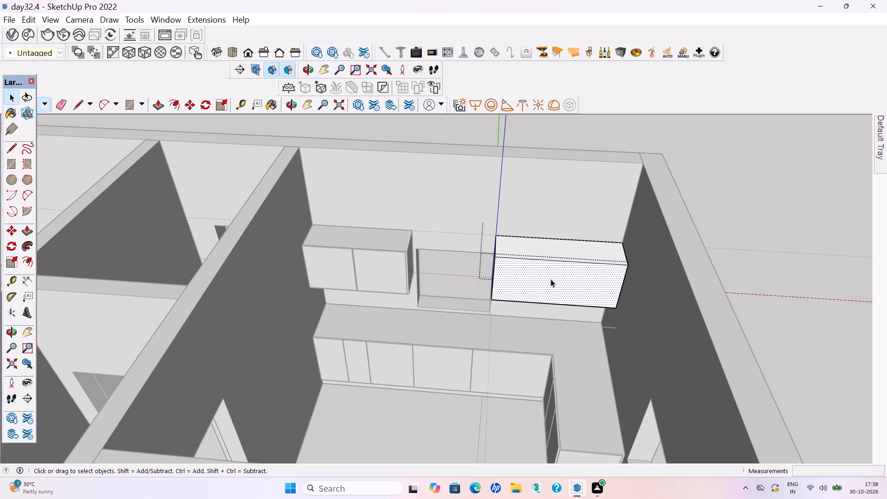
key(f)
click(551, 279)
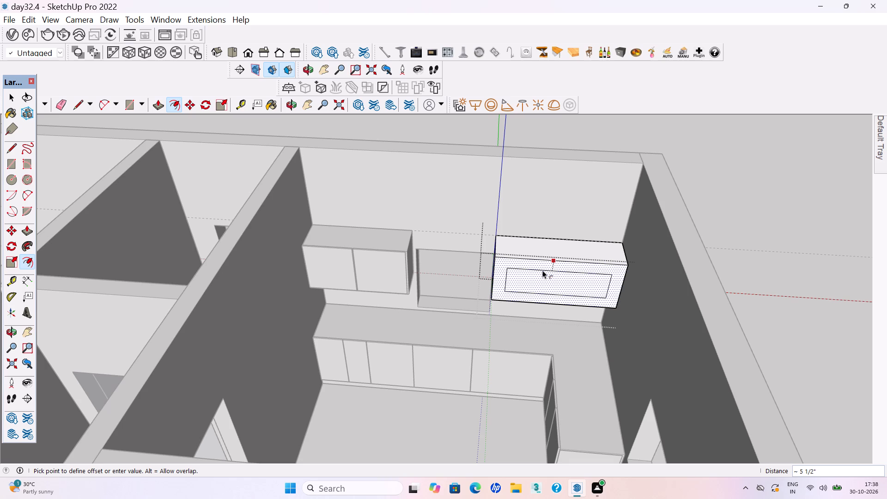
text(18mm)
key(Return)
key(space)
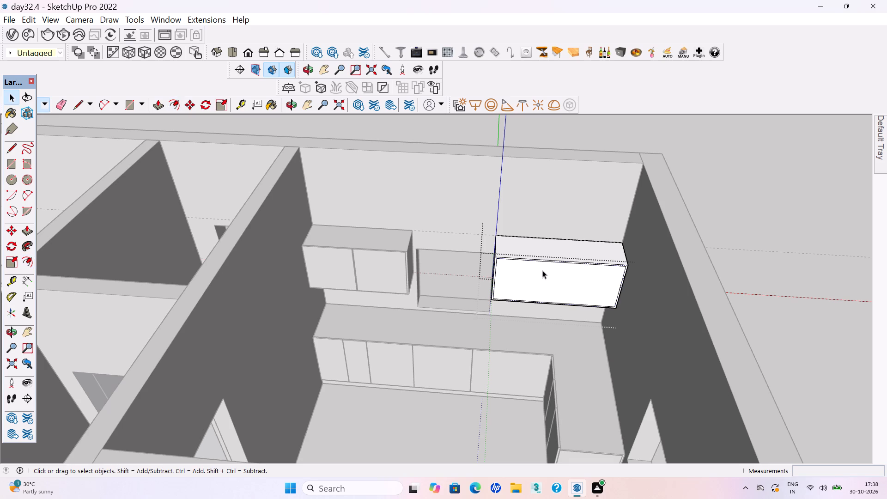
Push the second upper cabinet's inner front face about 9 1/4" inward to hollow it out, and leave the group.
click(542, 284)
key(p)
key(Return)
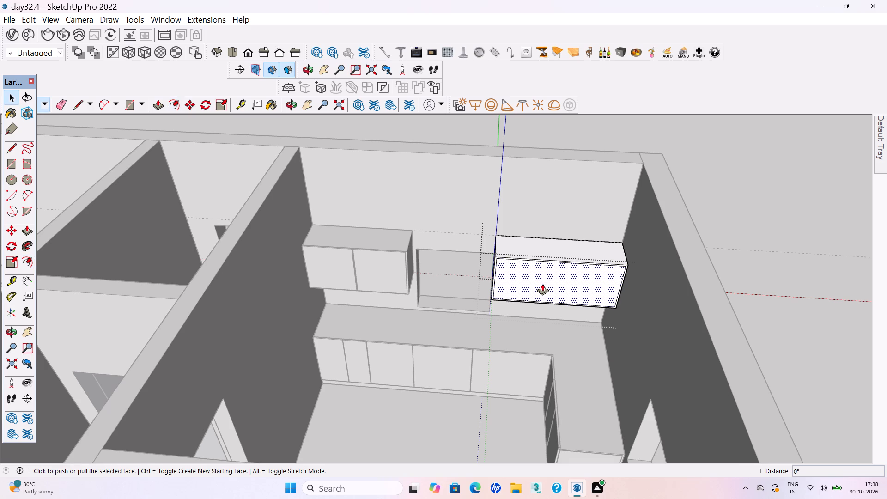
click(542, 284)
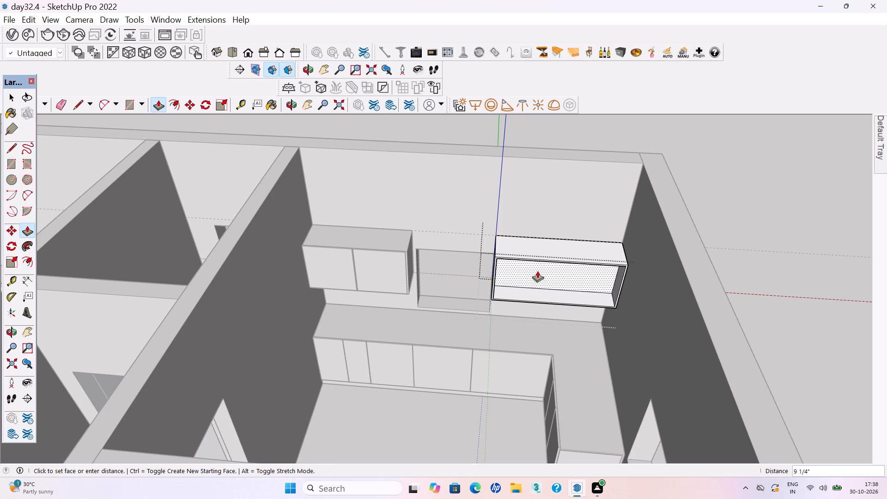
click(537, 271)
scroll(522, 284, down, 1)
key(space)
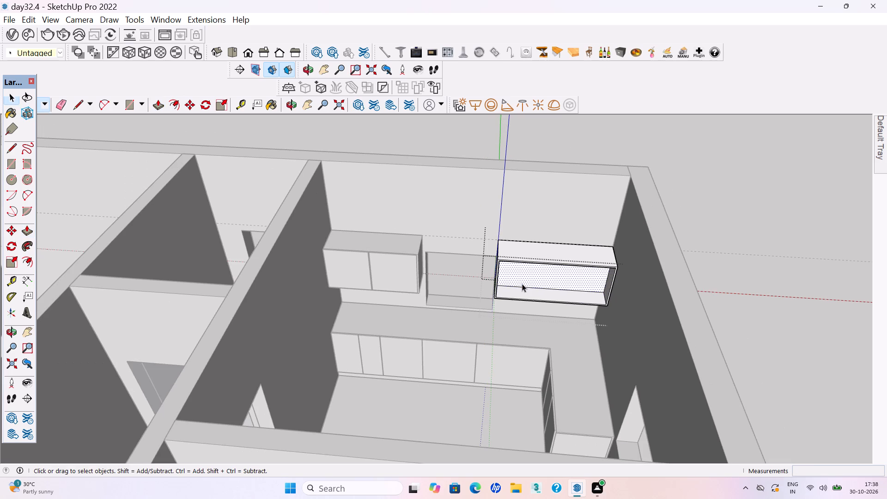
click(751, 342)
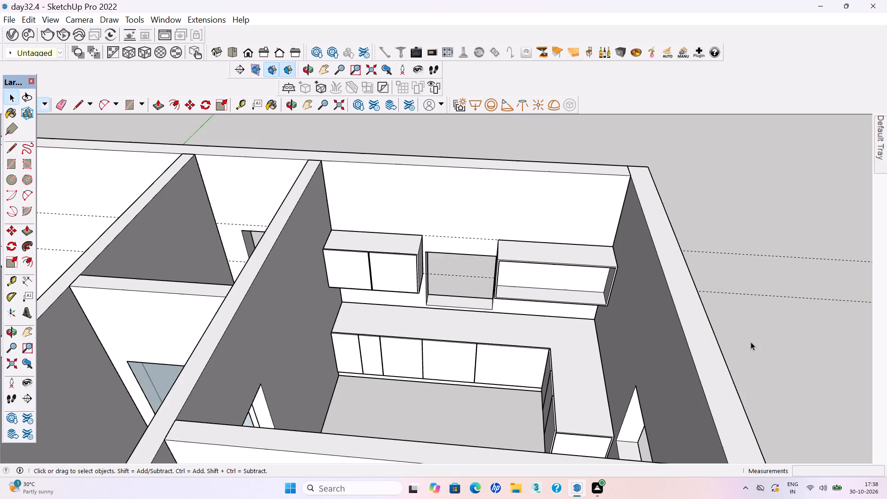
Save the model.
key(ctrl+s)
key(ctrl+s)
Draw a door rectangle about 2' 3 7/16" by 1' 11 5/16" over the half of the second upper cabinet's front nearest the window.
key(r)
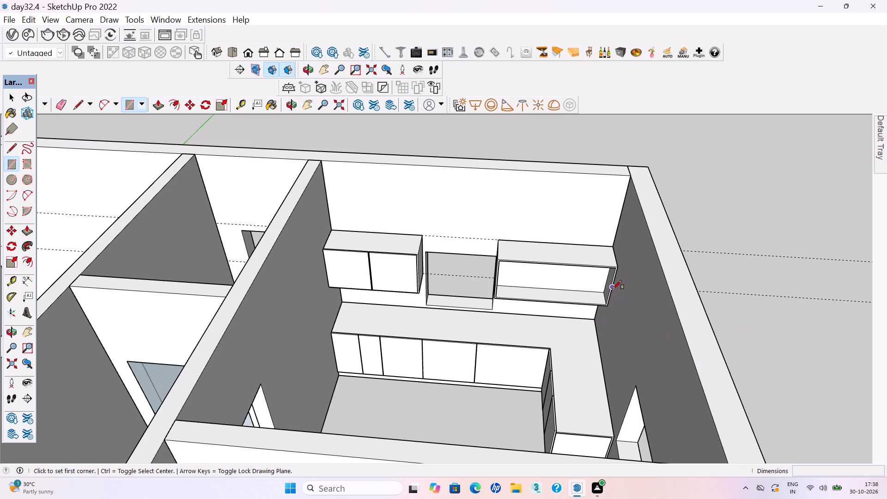
scroll(613, 289, up, 2)
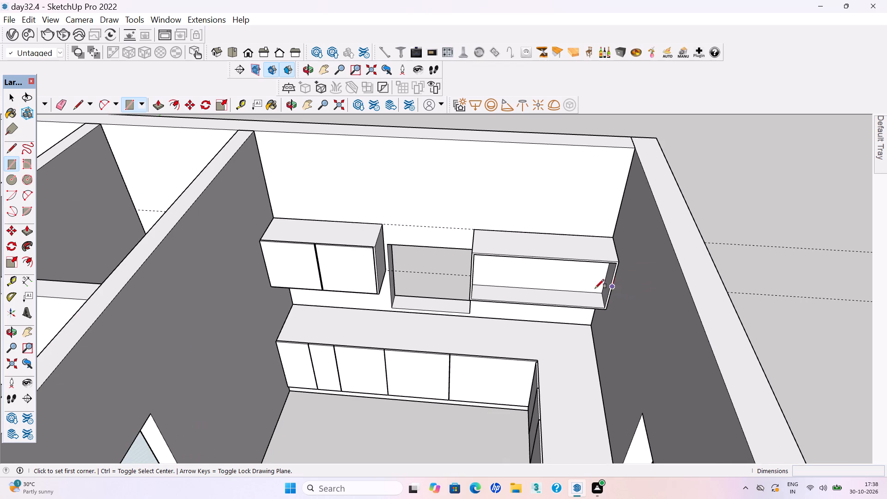
scroll(474, 254, up, 12)
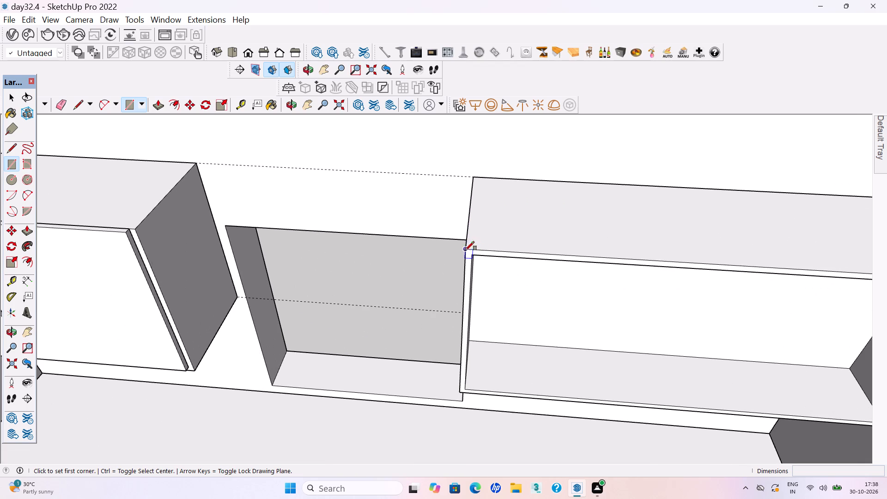
click(465, 249)
scroll(468, 249, down, 9)
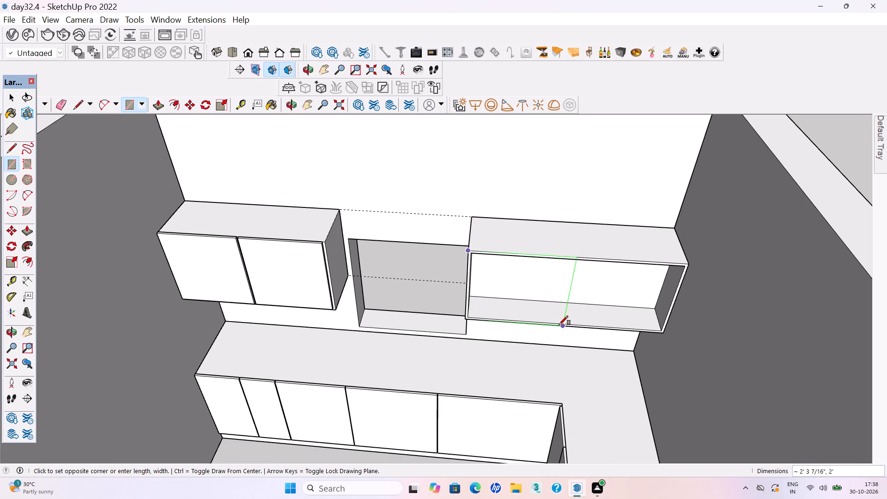
click(563, 325)
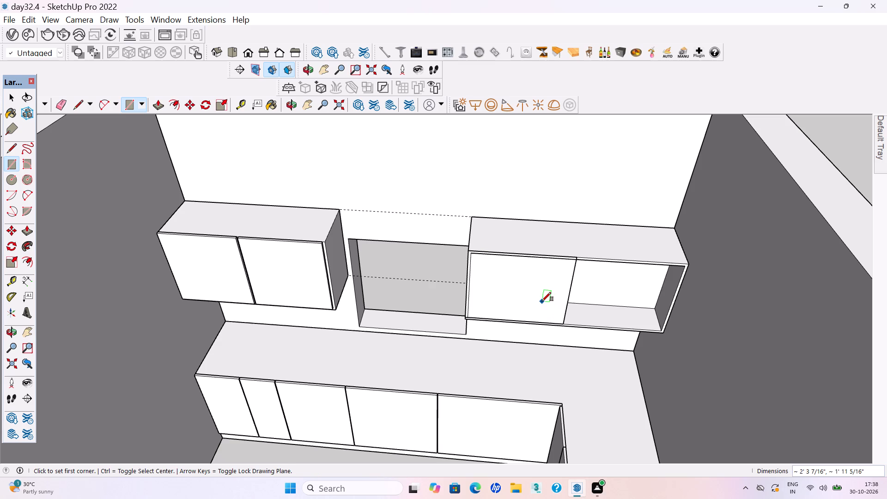
Pull the door rectangle on the second upper cabinet out by 18 mm and make the door a group.
key(p)
click(485, 292)
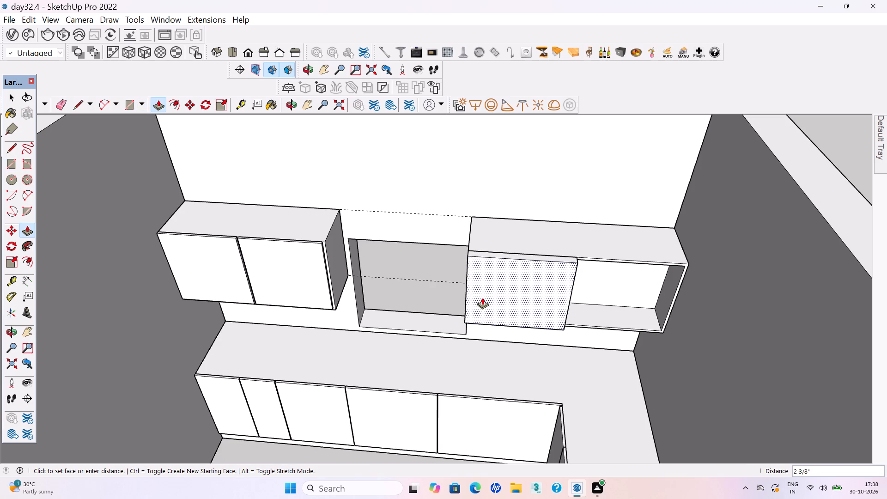
text(18mm)
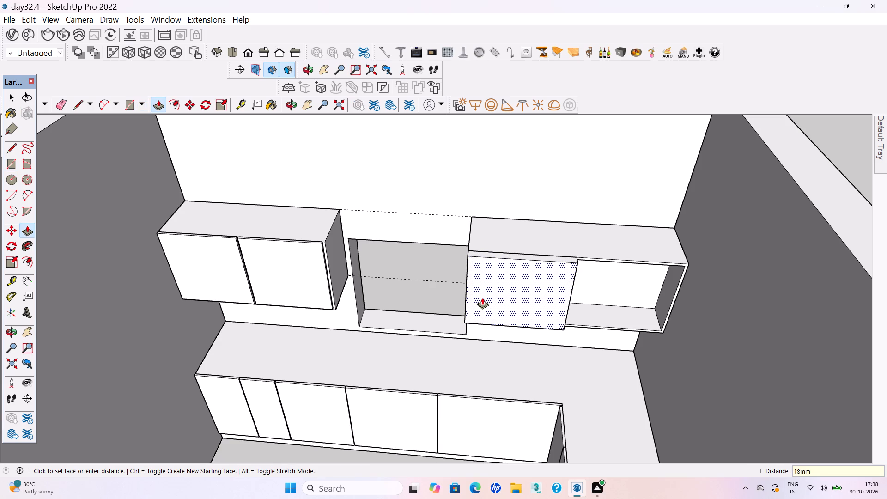
key(Return)
key(space)
scroll(482, 298, up, 4)
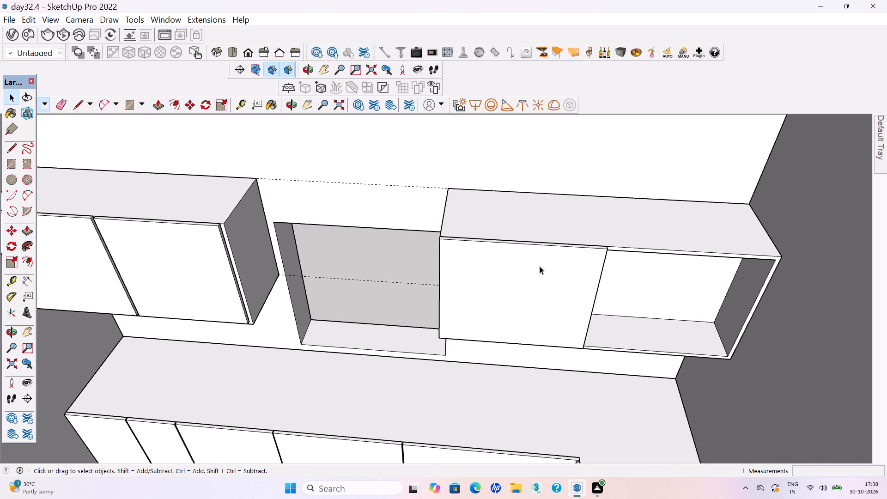
triple_click(540, 266)
right_click(540, 266)
click(569, 124)
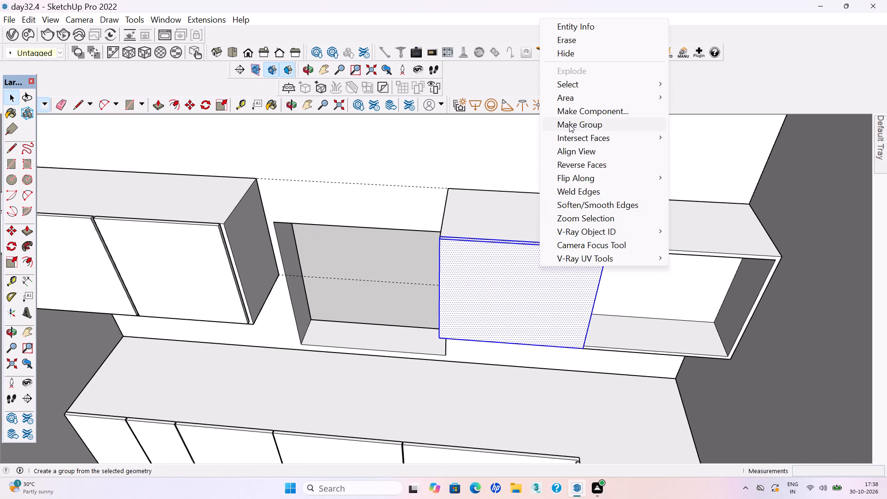
scroll(519, 287, down, 10)
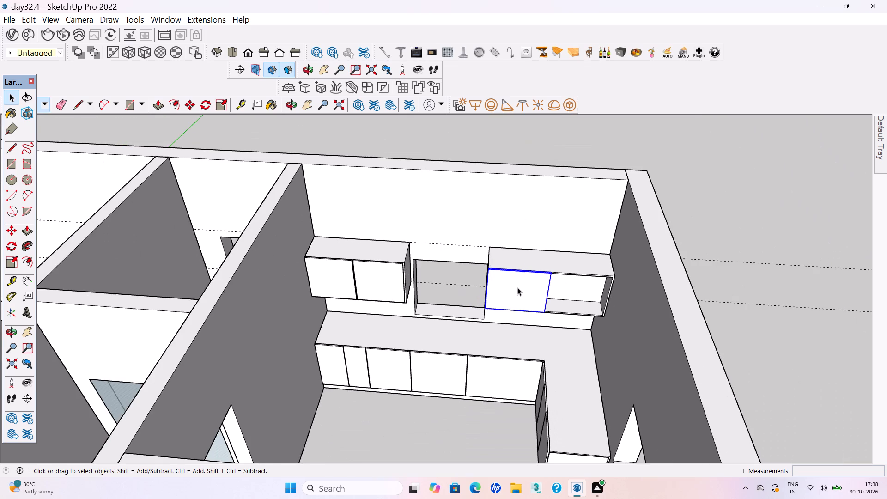
click(768, 340)
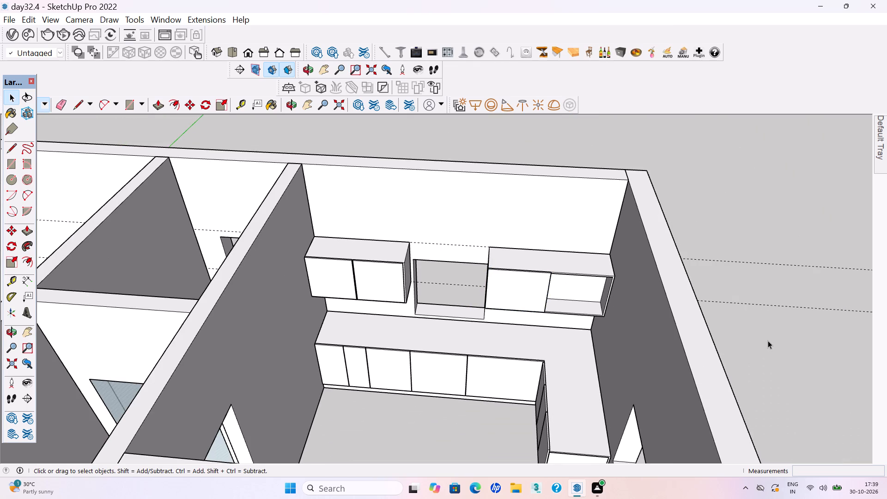
Draw a second door rectangle about 2' 2 3/8" by 1' 11 5/16" over the open half of the second upper cabinet.
key(r)
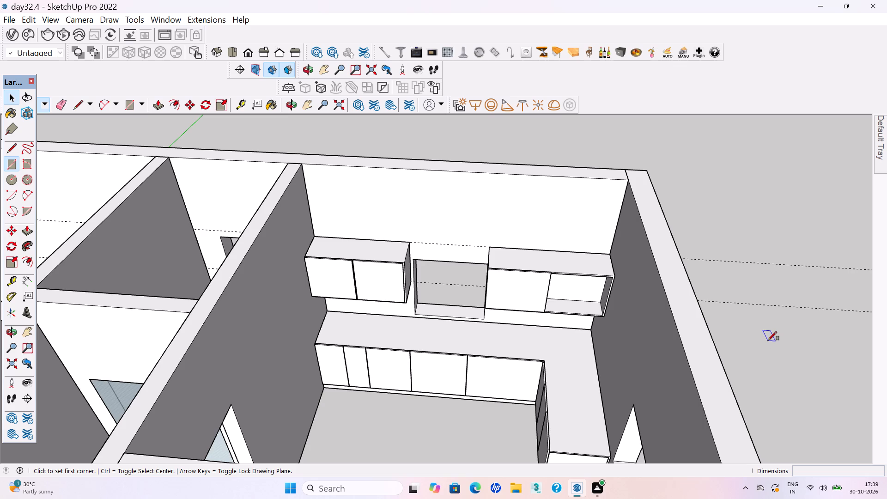
key(r)
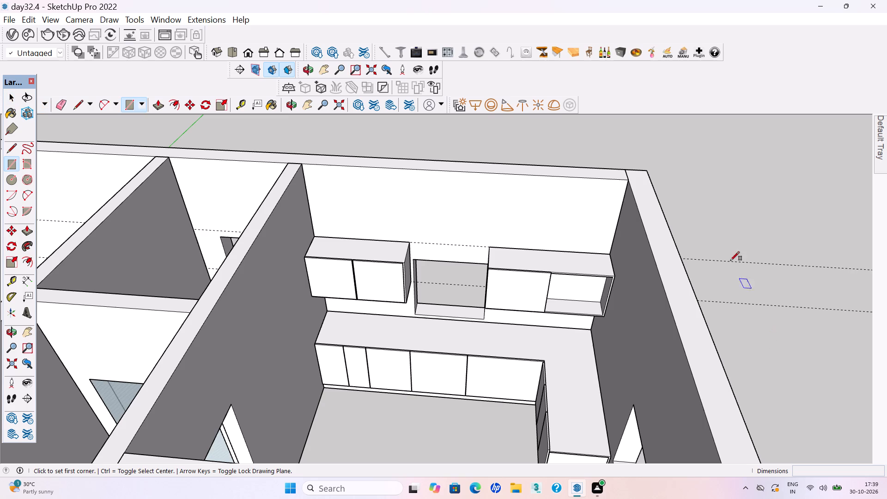
scroll(629, 277, up, 4)
scroll(541, 268, up, 3)
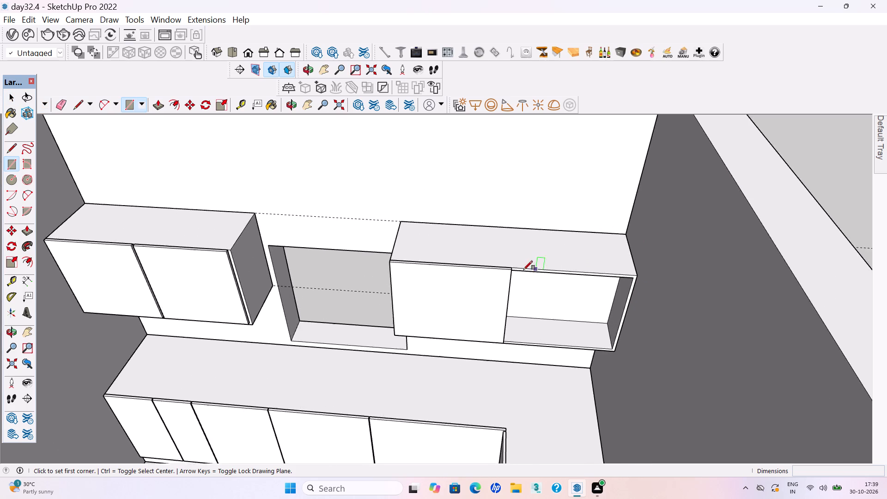
scroll(515, 267, up, 14)
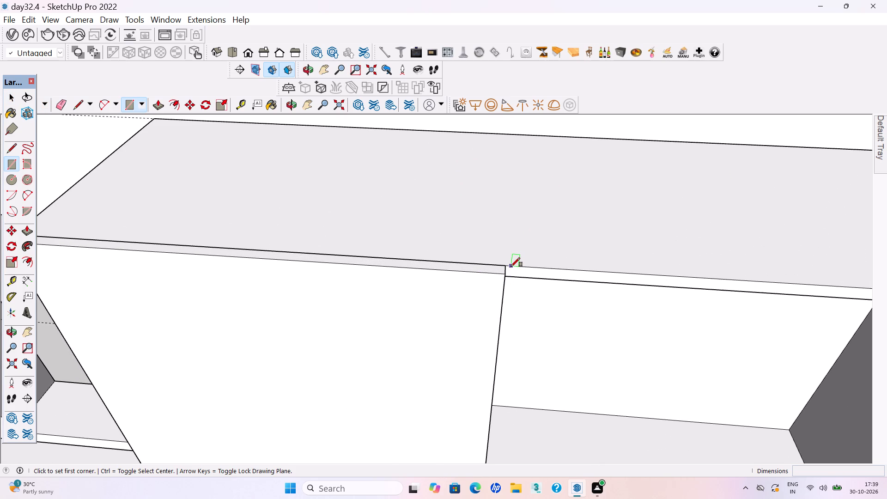
click(511, 267)
scroll(515, 260, down, 13)
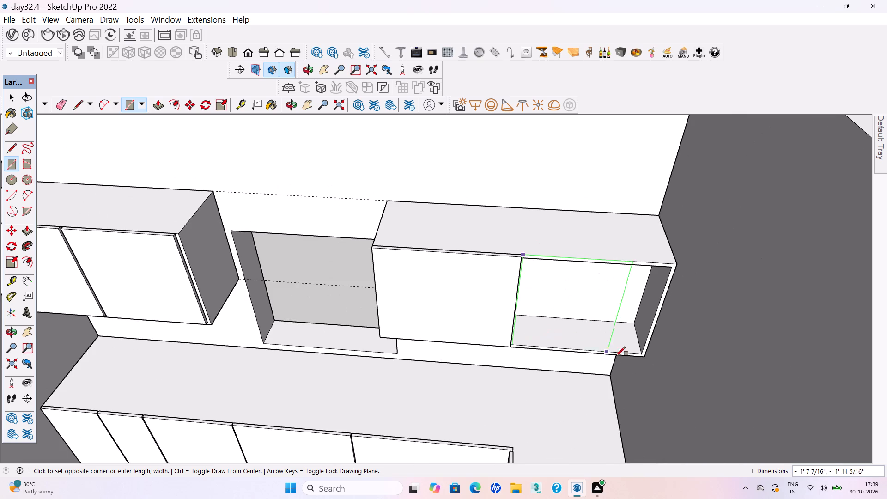
click(641, 353)
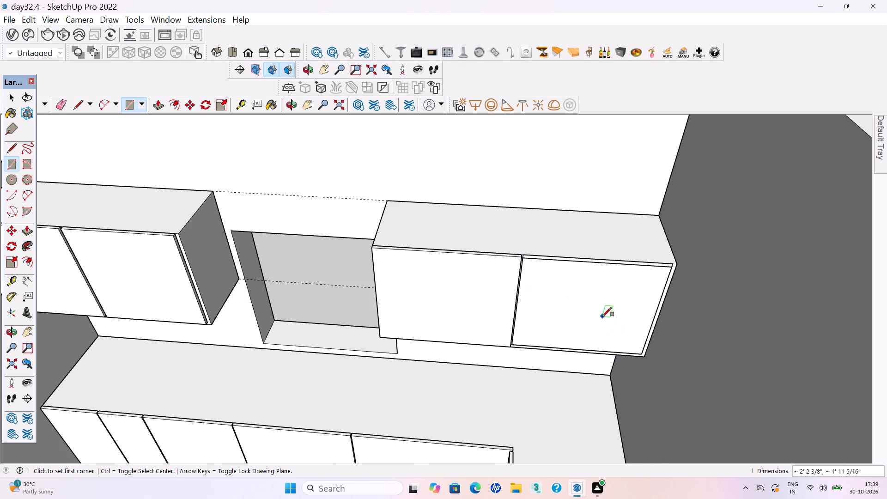
Pull the second door rectangle out about 11/16" to match the neighbouring door, and make it a group.
key(p)
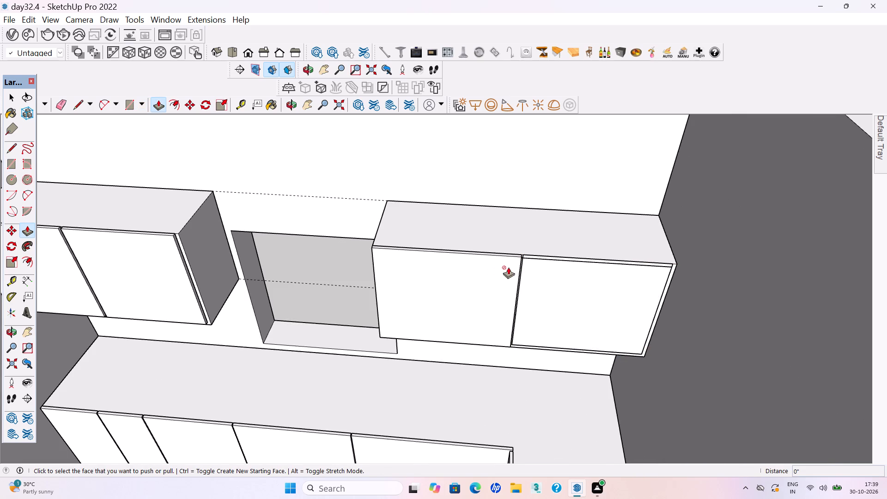
click(529, 261)
click(491, 272)
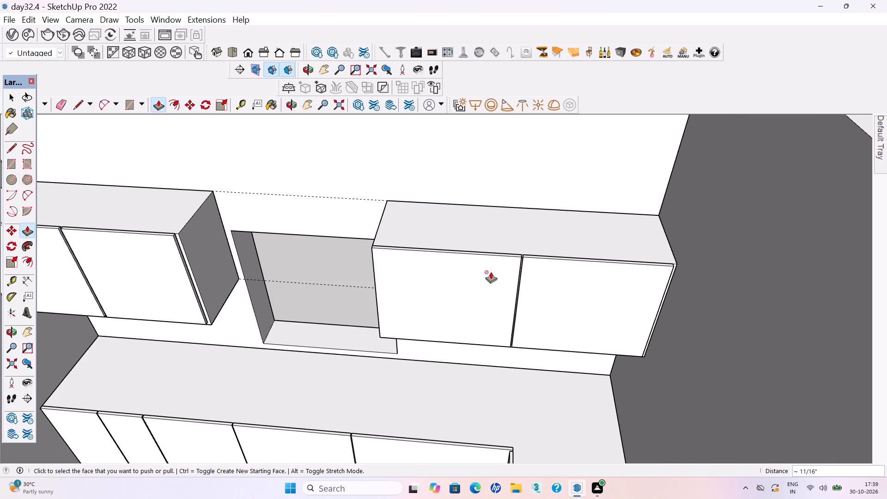
key(space)
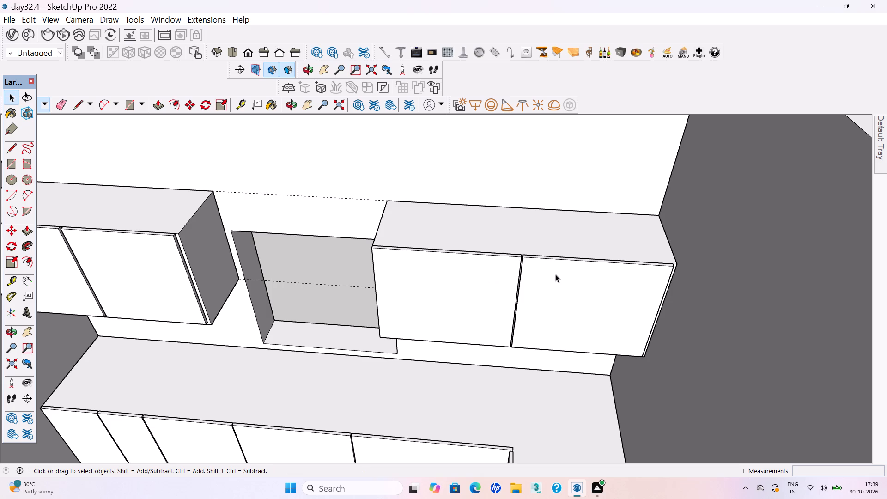
double_click(555, 274)
double_click(555, 274)
double_click(555, 274)
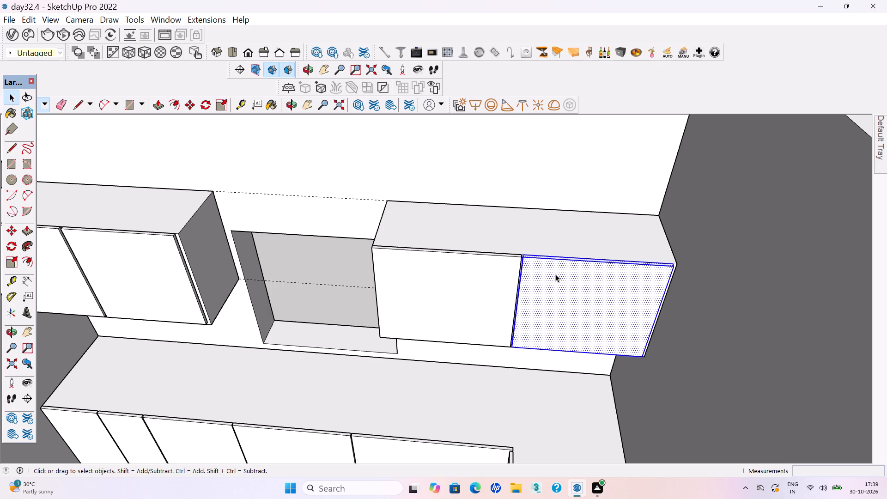
right_click(556, 275)
click(597, 135)
scroll(511, 289, down, 4)
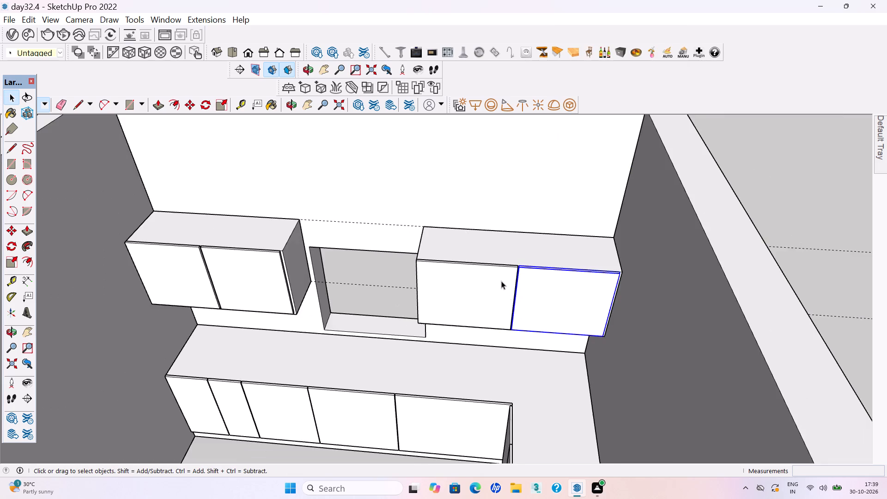
scroll(501, 280, down, 9)
click(665, 355)
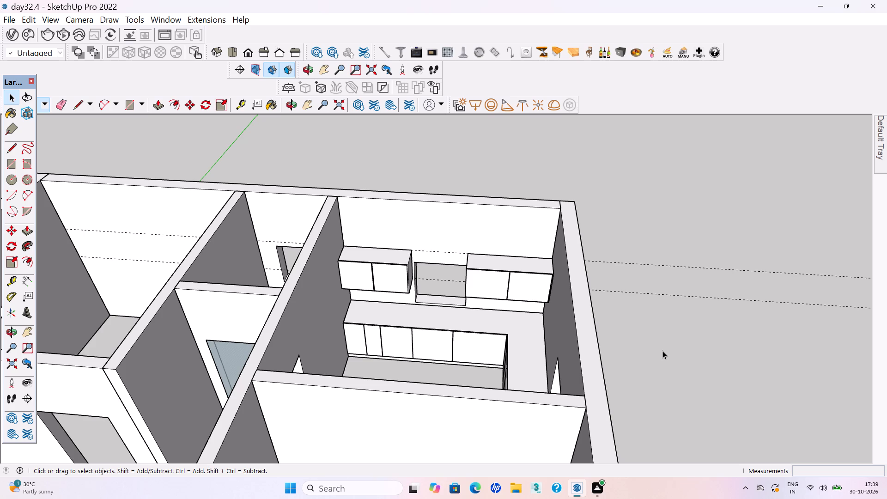
Delete the two guide lines running along the kitchen's upper cabinet wall.
scroll(538, 321, down, 4)
scroll(556, 264, down, 5)
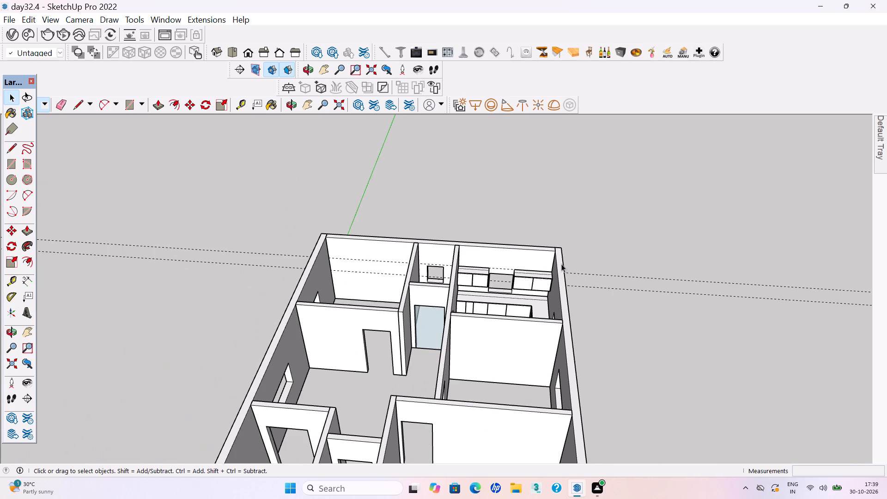
drag(678, 324, 644, 246)
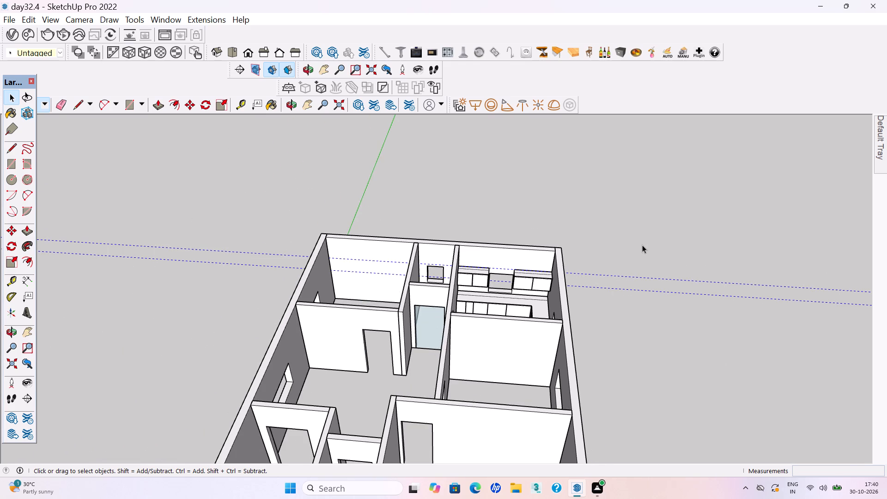
key(Delete)
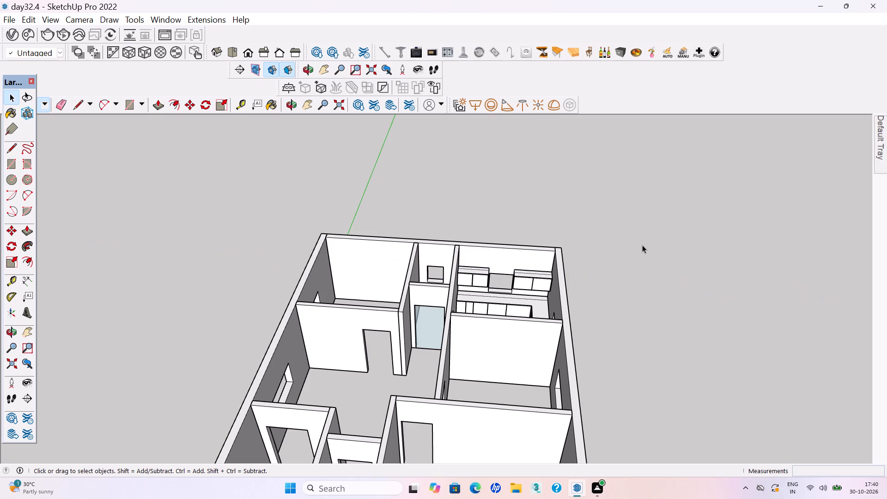
Draw a rectangle about 1' 5 1/8" by 4' 3 11/16" on the adjoining kitchen wall, between the upper cabinet and the wall opening.
scroll(491, 250, down, 5)
middle_drag(465, 272, 800, 310)
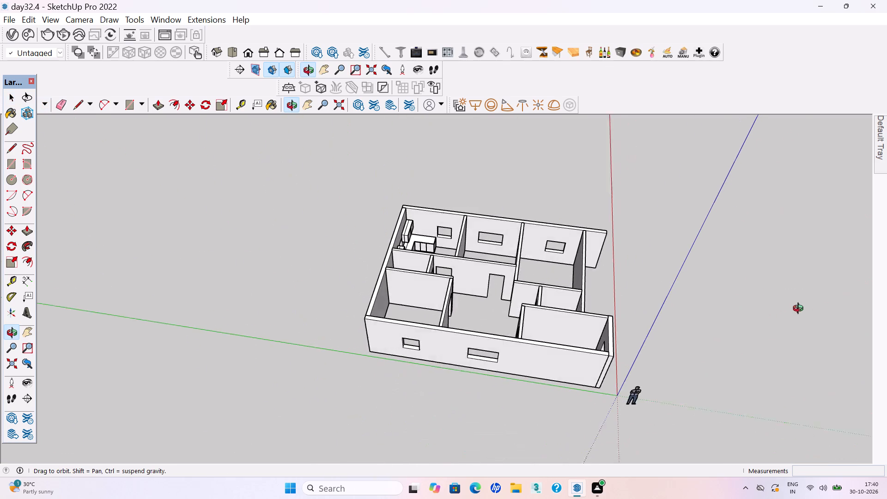
middle_drag(800, 310, 810, 306)
scroll(563, 195, up, 3)
scroll(371, 198, up, 3)
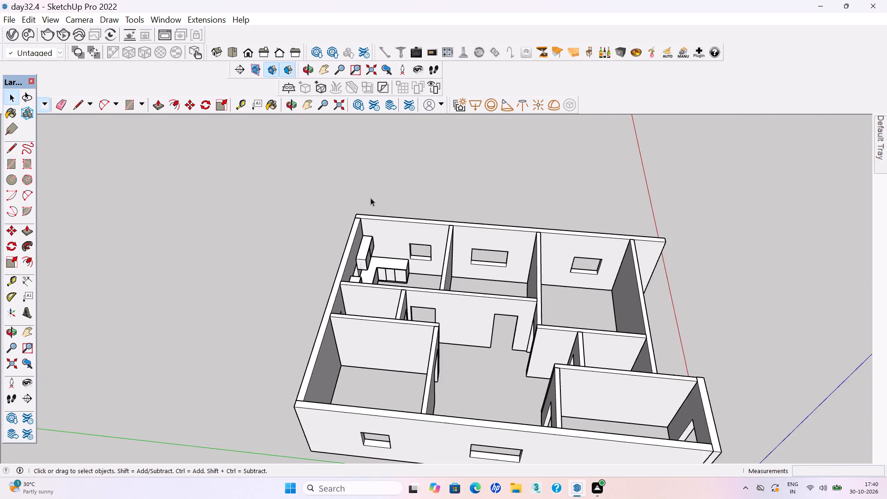
scroll(371, 198, up, 10)
scroll(552, 210, down, 4)
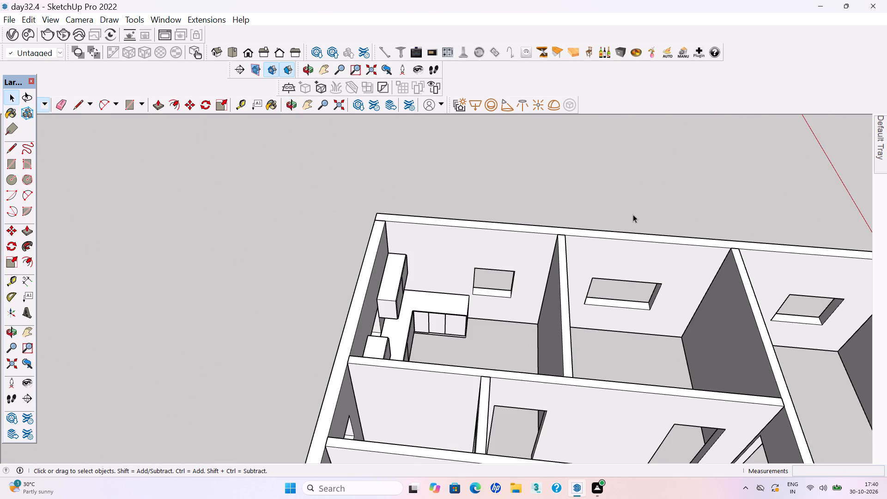
middle_drag(448, 250, 447, 229)
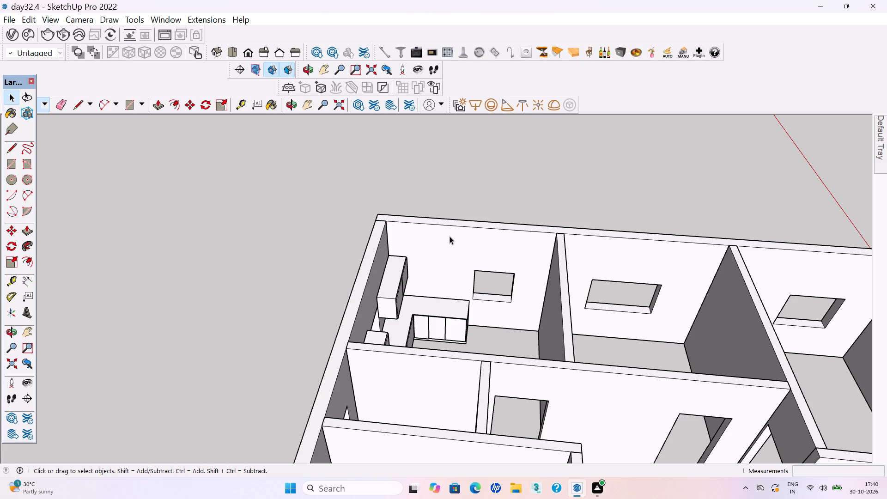
scroll(424, 260, up, 3)
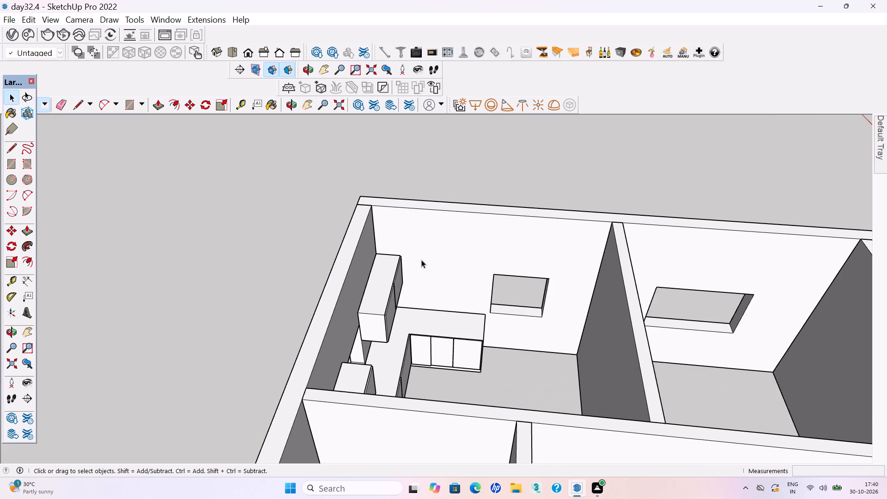
scroll(591, 199, down, 3)
middle_drag(537, 231, 516, 213)
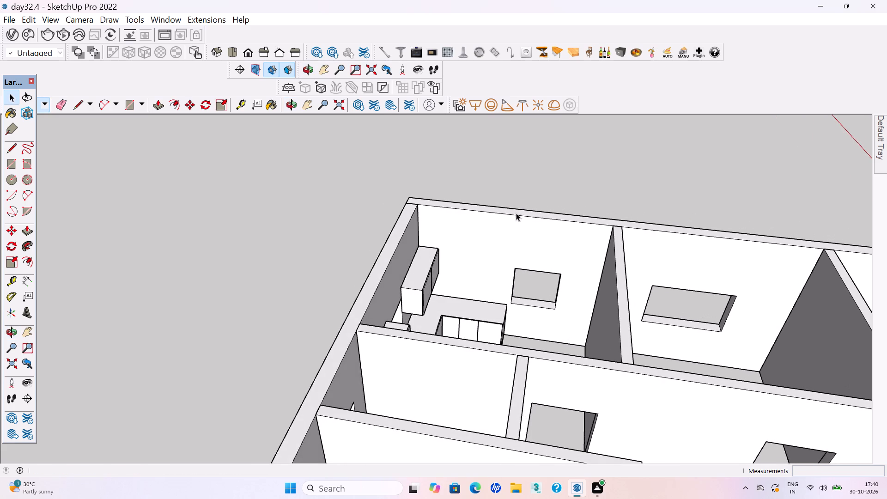
scroll(451, 222, up, 5)
scroll(453, 274, up, 3)
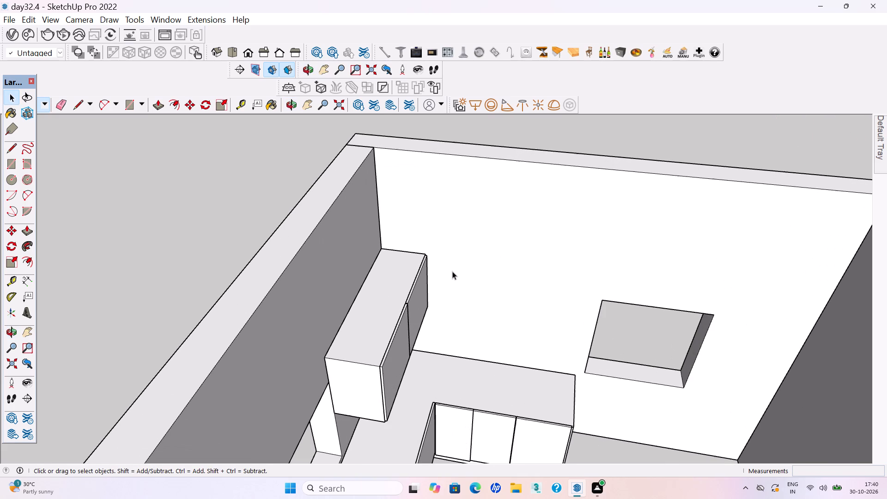
key(r)
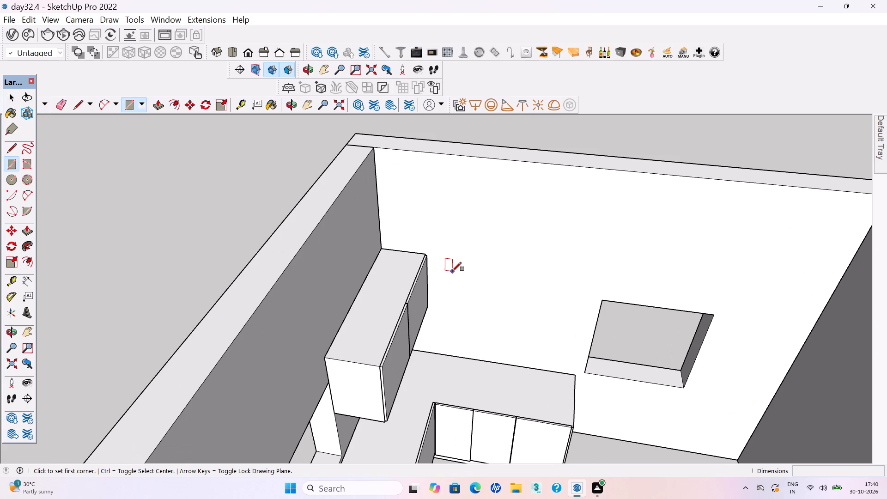
click(447, 304)
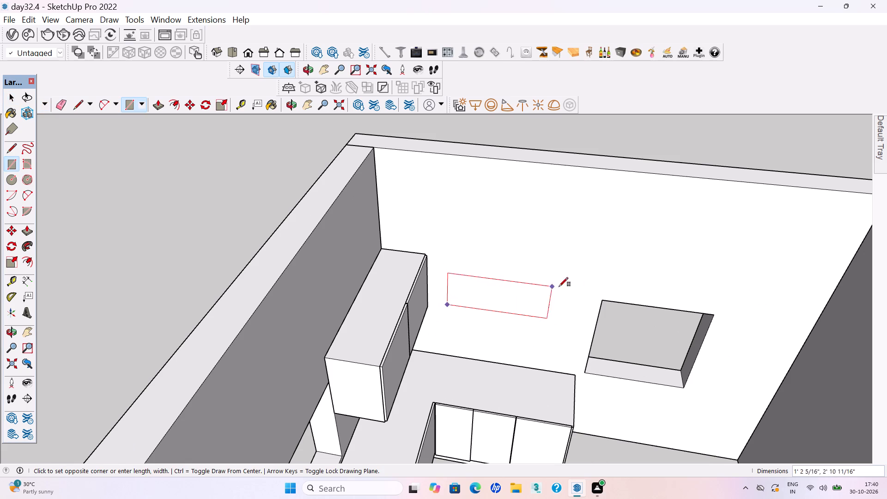
click(599, 286)
key(space)
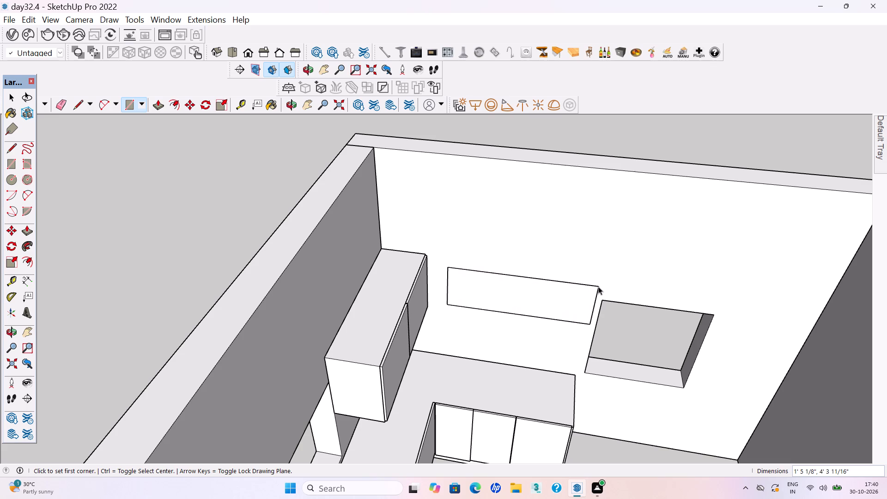
Make the new rectangle on the adjoining kitchen wall a group.
double_click(483, 296)
right_click(481, 295)
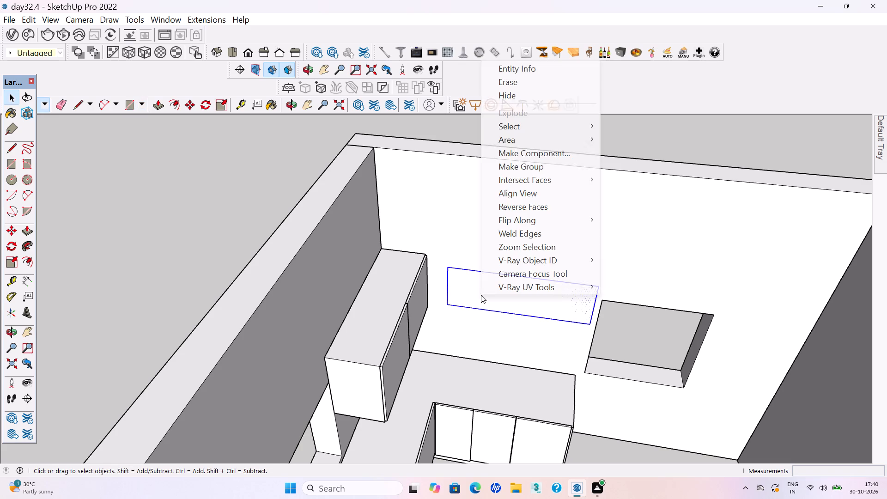
click(509, 164)
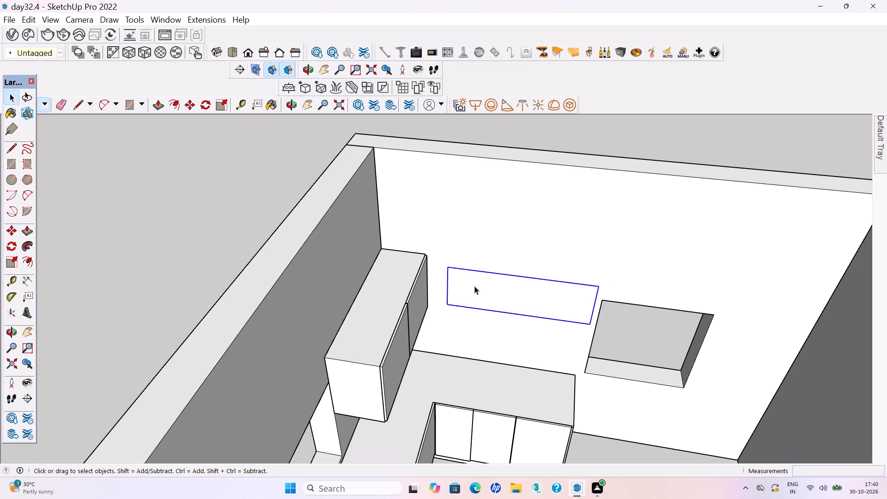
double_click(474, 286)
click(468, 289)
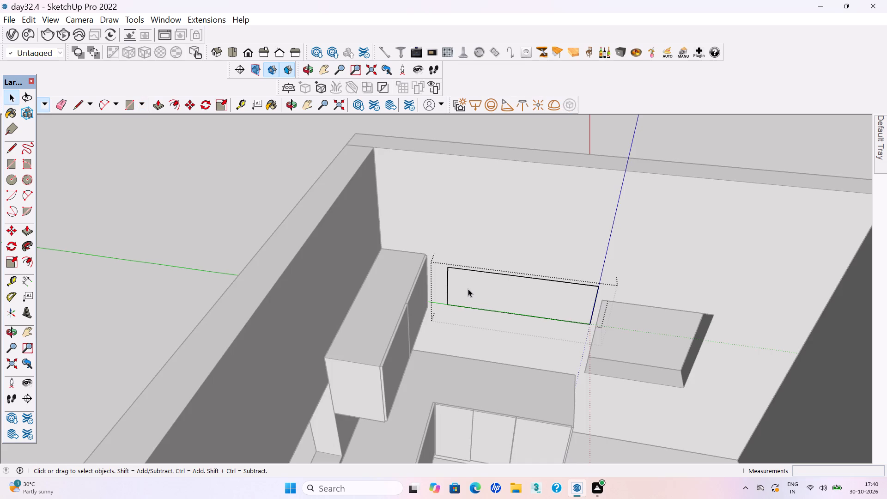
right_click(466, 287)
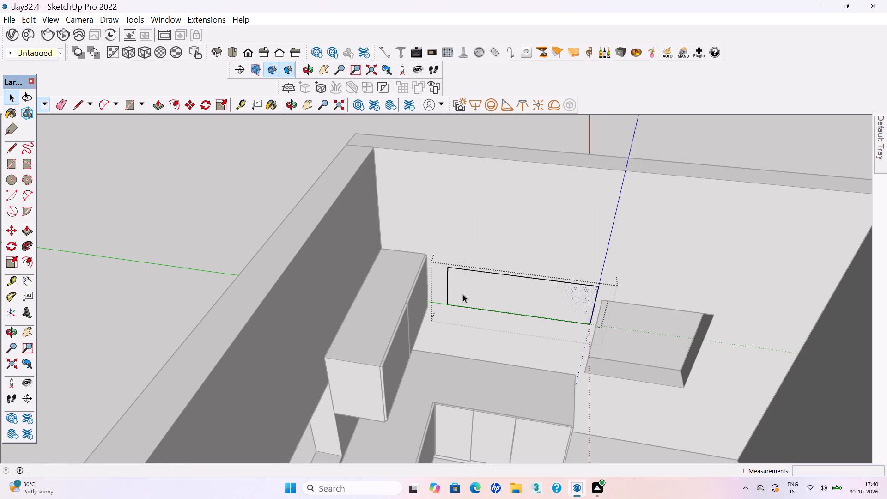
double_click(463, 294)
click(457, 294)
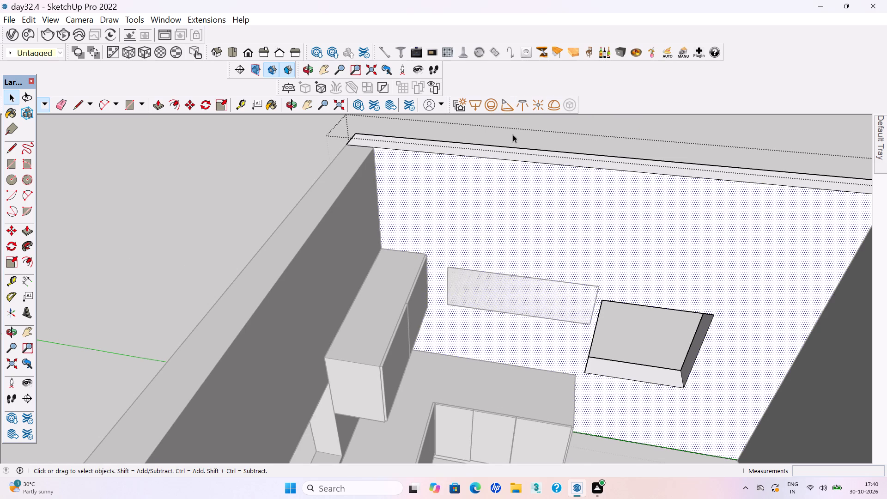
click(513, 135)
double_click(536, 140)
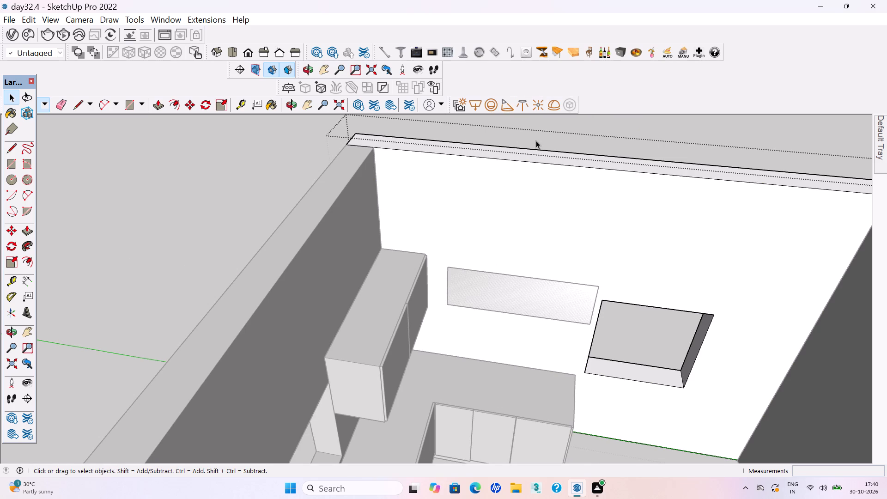
Inside the new rectangle's group on the adjoining kitchen wall, pull the face out 1'4" to form the cabinet body.
double_click(477, 284)
click(466, 291)
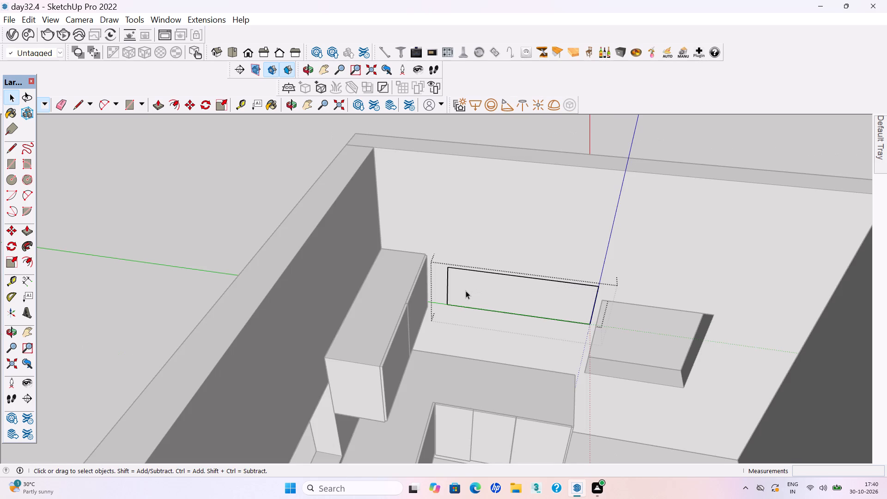
key(p)
scroll(466, 291, up, 1)
click(466, 291)
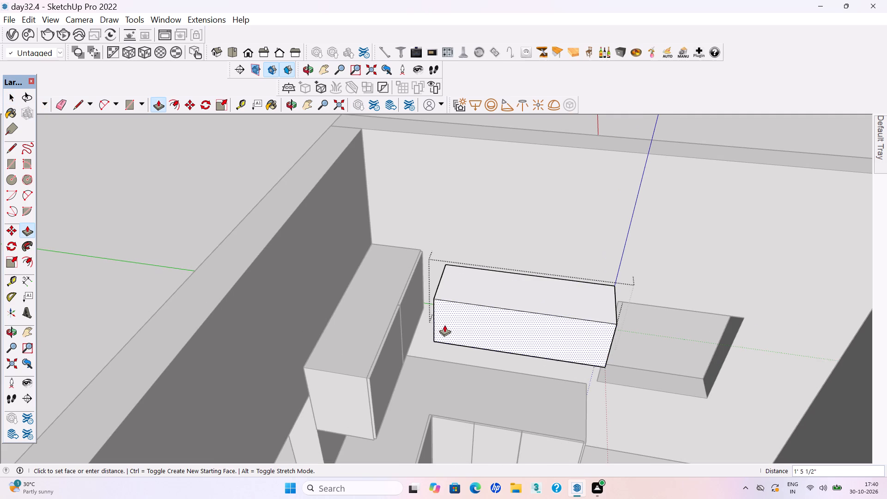
text(1'4")
key(Return)
key(space)
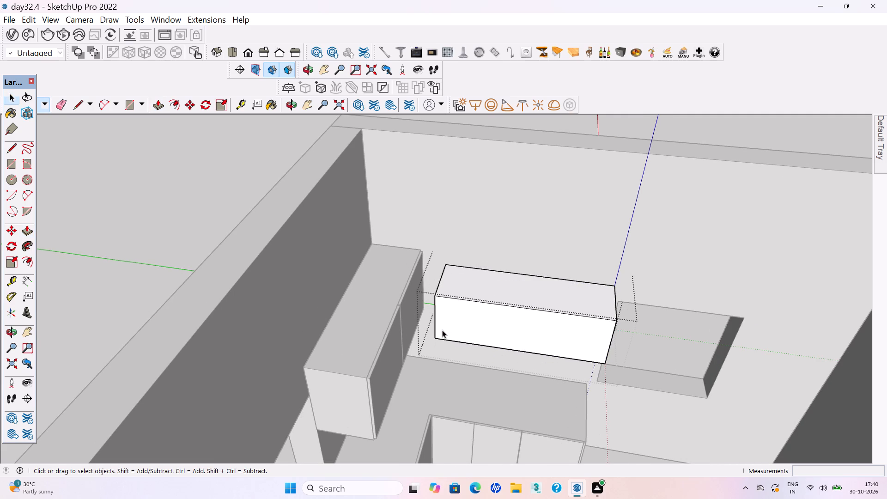
Offset the outline of the new wall cabinet's front face inward by 18 mm.
scroll(443, 363, down, 5)
click(444, 328)
scroll(441, 339, up, 4)
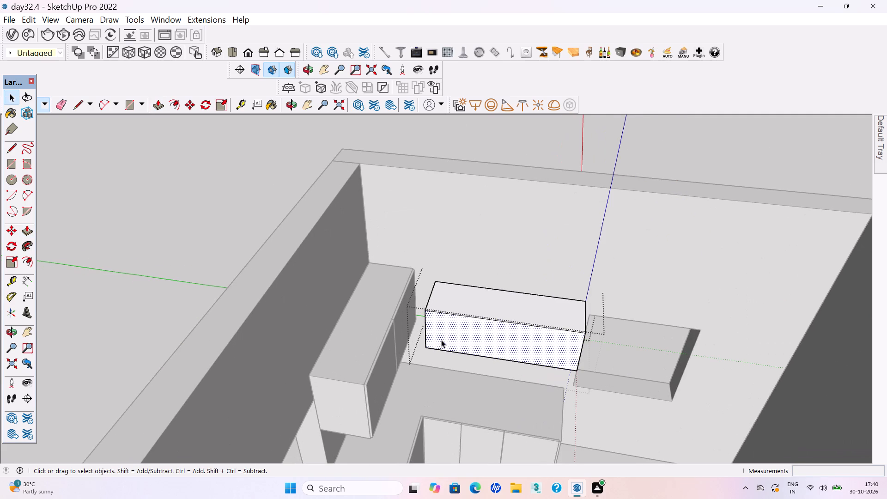
key(f)
scroll(441, 340, up, 3)
click(441, 340)
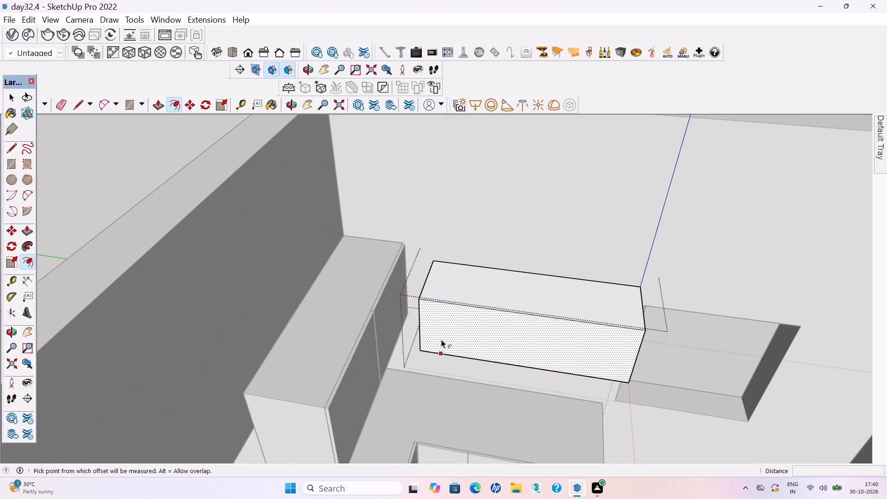
text(18mm)
key(Return)
key(space)
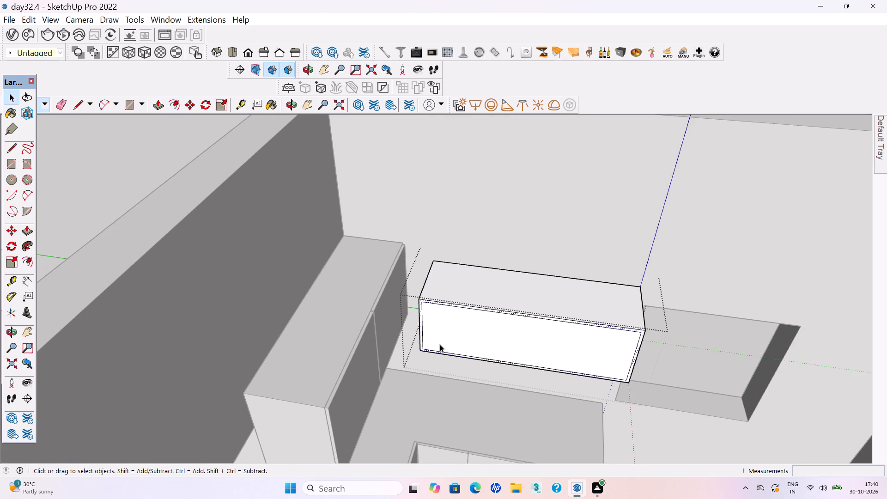
Push the inner front face about 10 1/4" into the cabinet to hollow it out, and leave the group.
click(440, 345)
key(p)
key(Return)
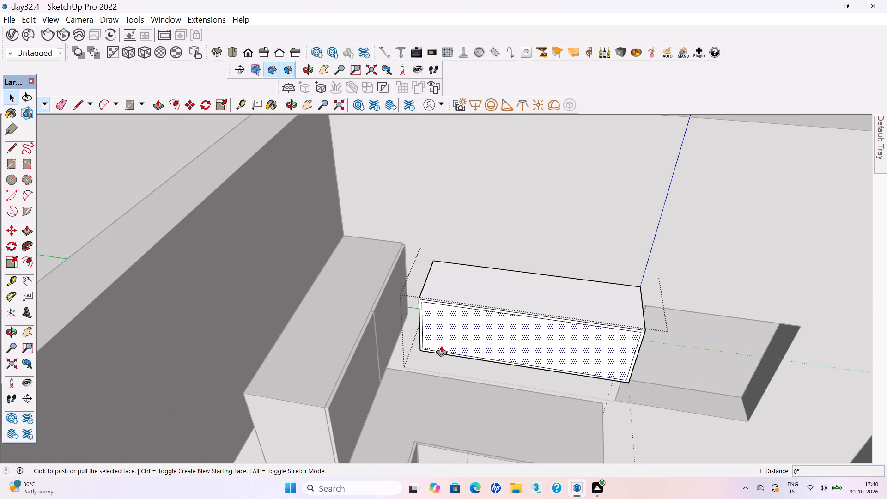
click(441, 345)
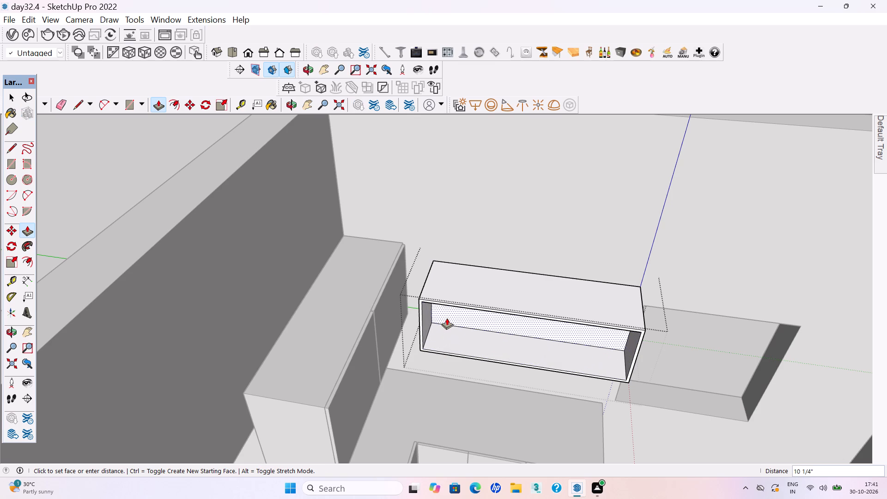
click(447, 318)
scroll(476, 385, down, 7)
key(space)
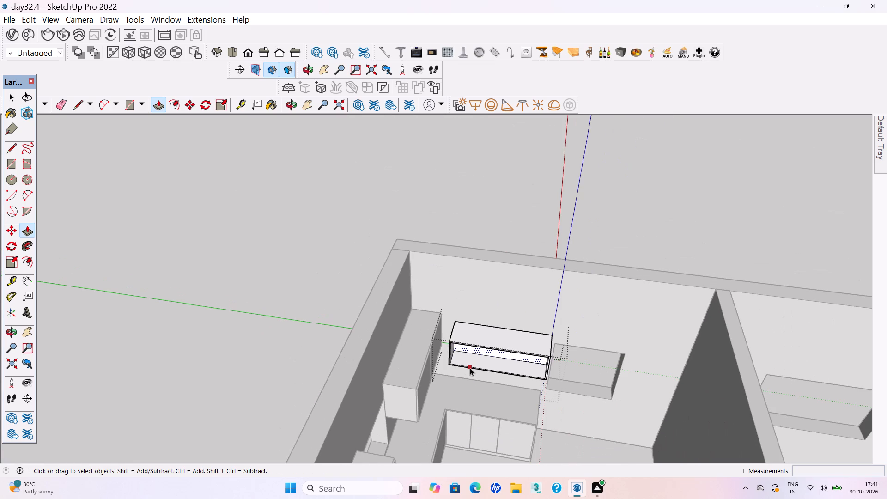
click(479, 210)
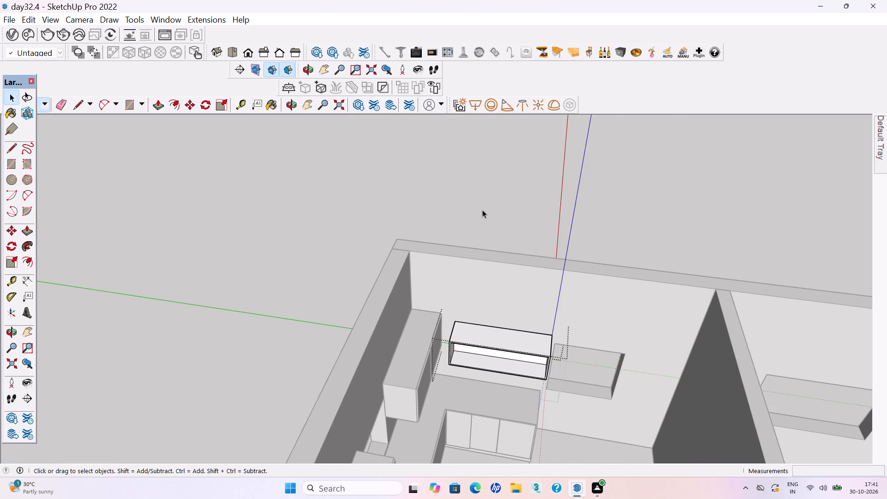
key(r)
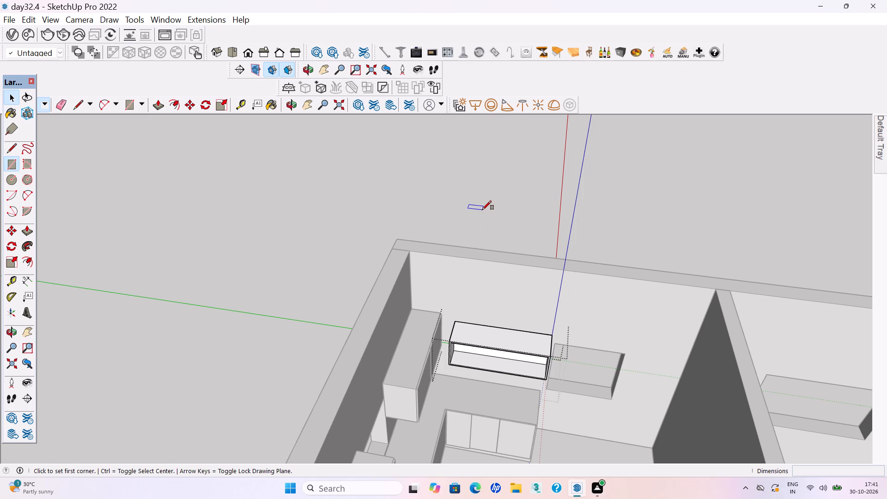
key(space)
click(482, 210)
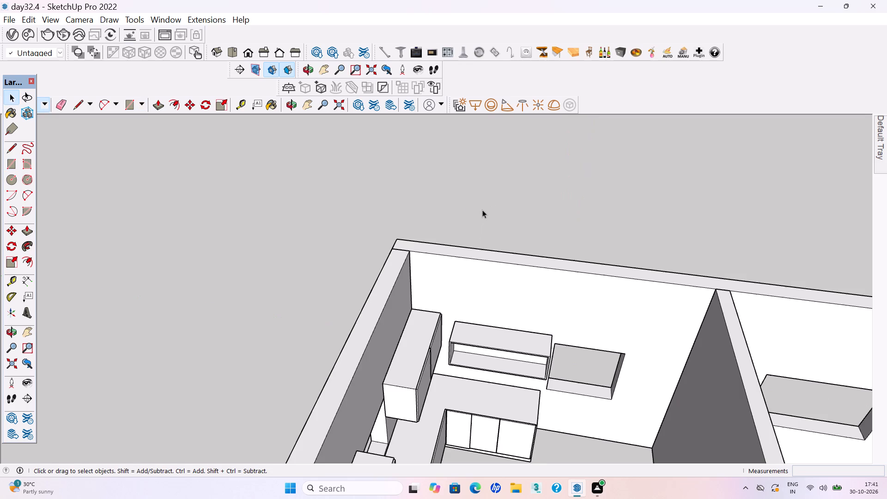
Draw a door rectangle about 2' 5/8" wide by 1' 4 7/16" high over the cabinet front's half nearest the existing upper cabinet.
key(r)
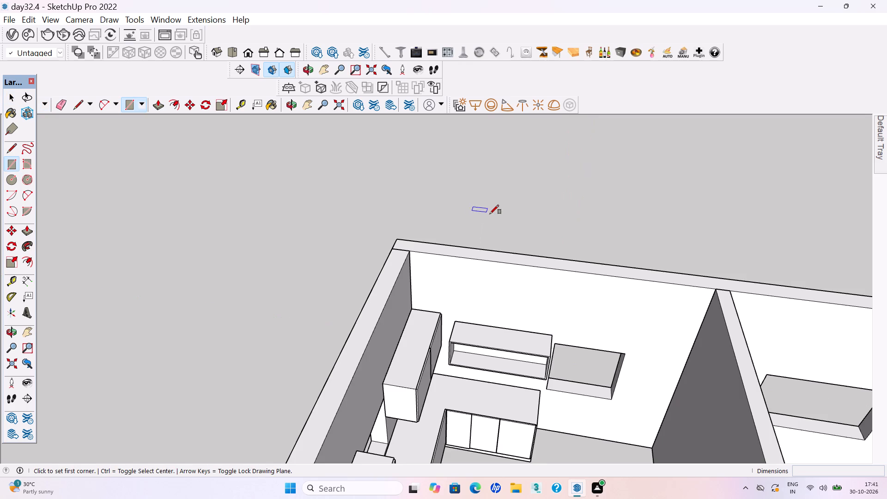
scroll(525, 374, up, 4)
scroll(469, 385, up, 4)
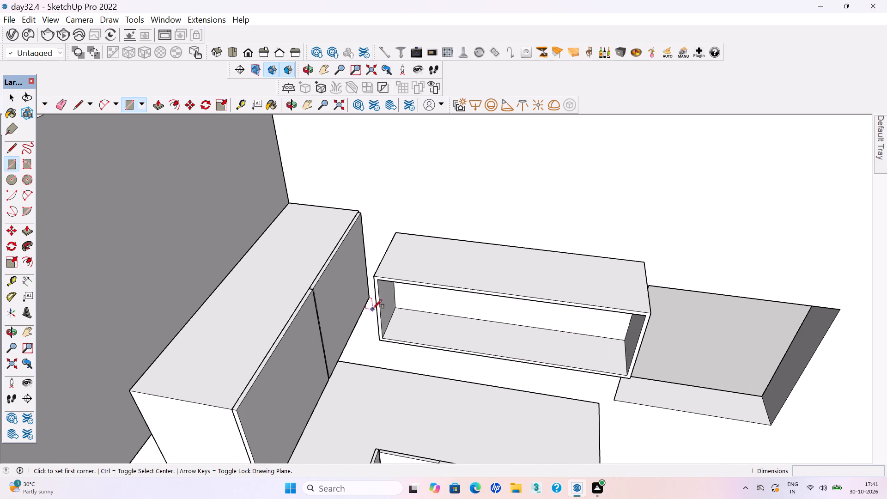
scroll(373, 299, up, 3)
click(377, 268)
scroll(378, 268, down, 4)
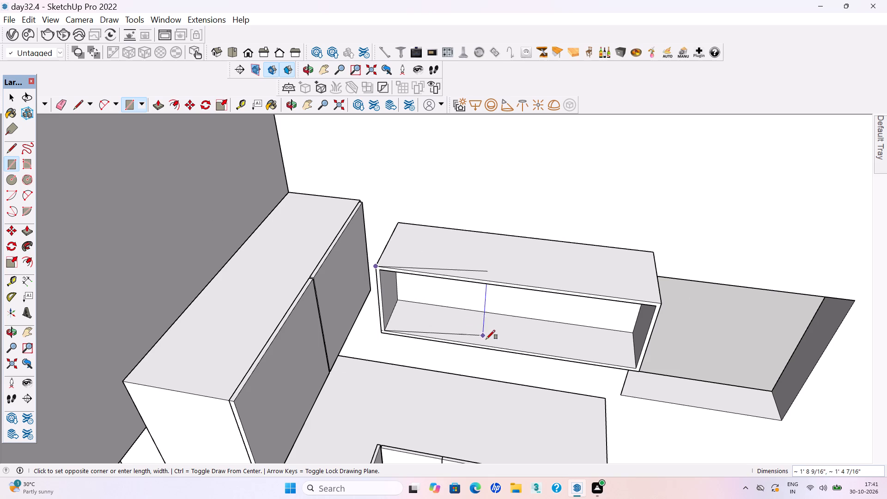
click(499, 348)
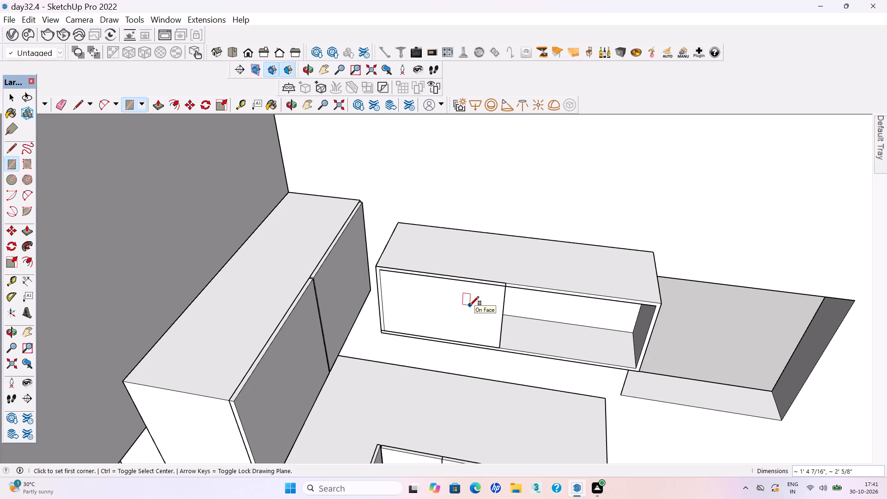
Pull the first door rectangle out 18 mm and make it a group.
key(p)
click(438, 304)
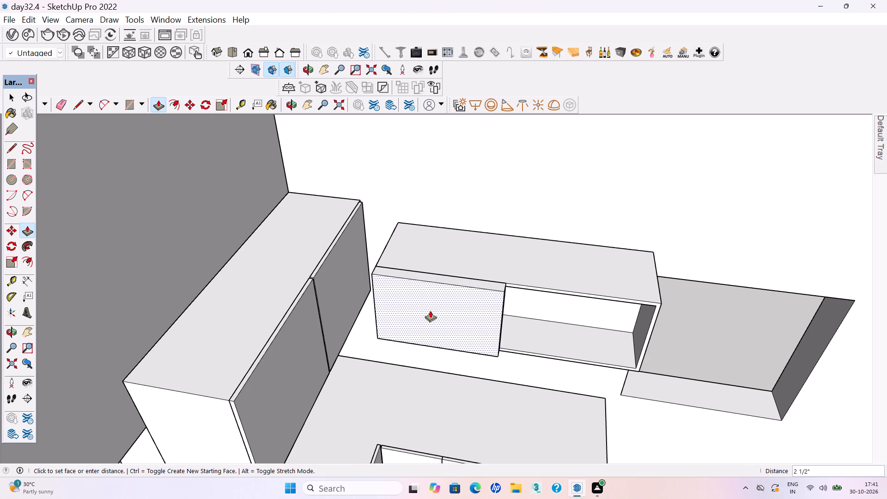
text(18mm)
key(Return)
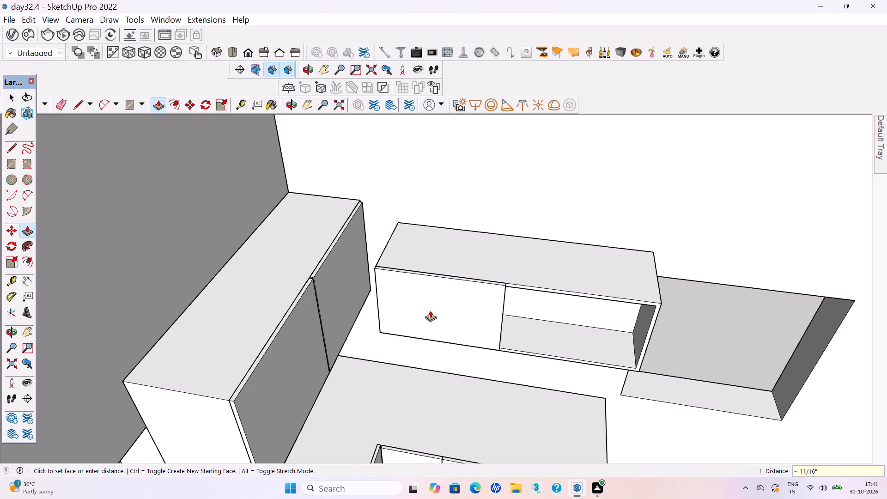
key(space)
triple_click(430, 310)
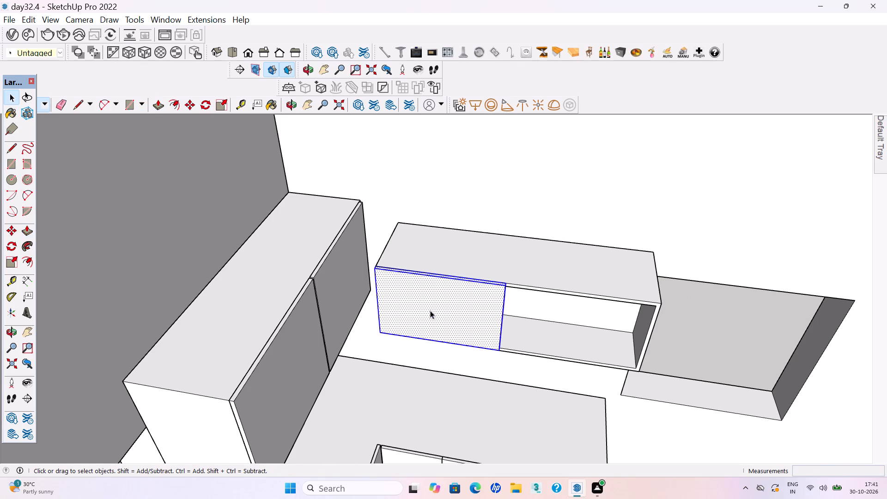
right_click(430, 310)
click(465, 168)
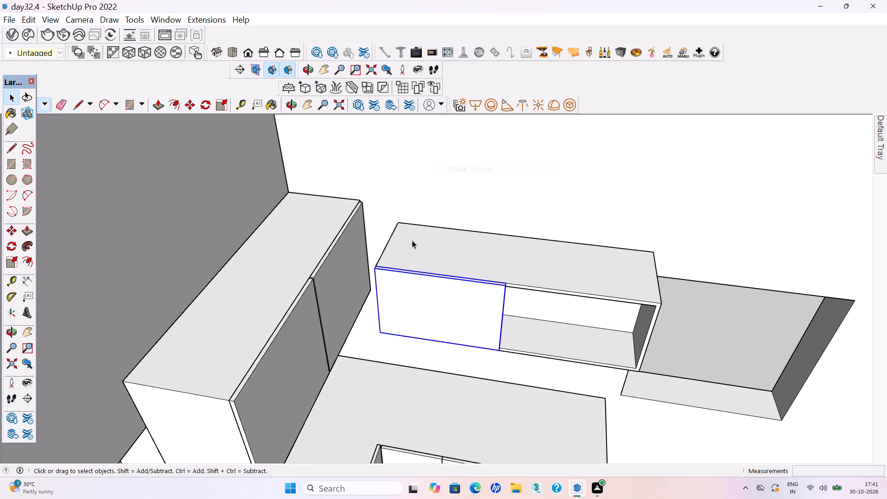
Draw a second door rectangle over the remaining cabinet opening, leaving a narrow gap beside the first door.
key(r)
scroll(623, 304, up, 4)
scroll(505, 292, up, 2)
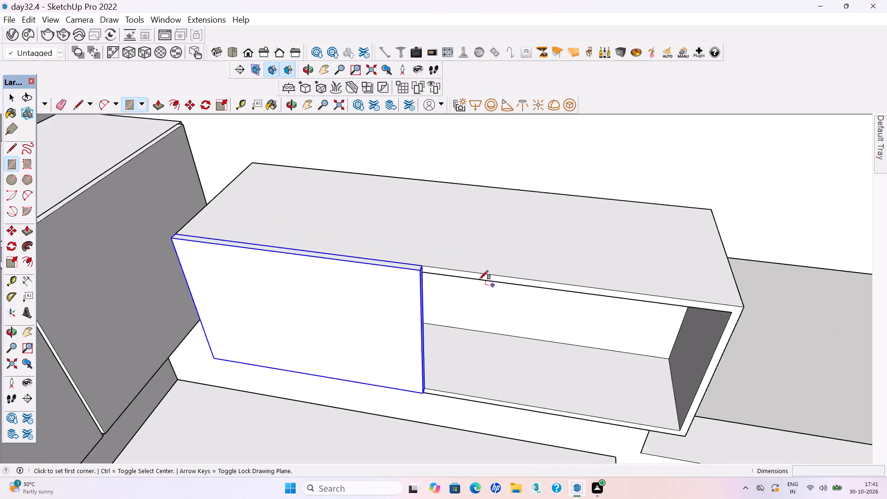
scroll(479, 280, up, 2)
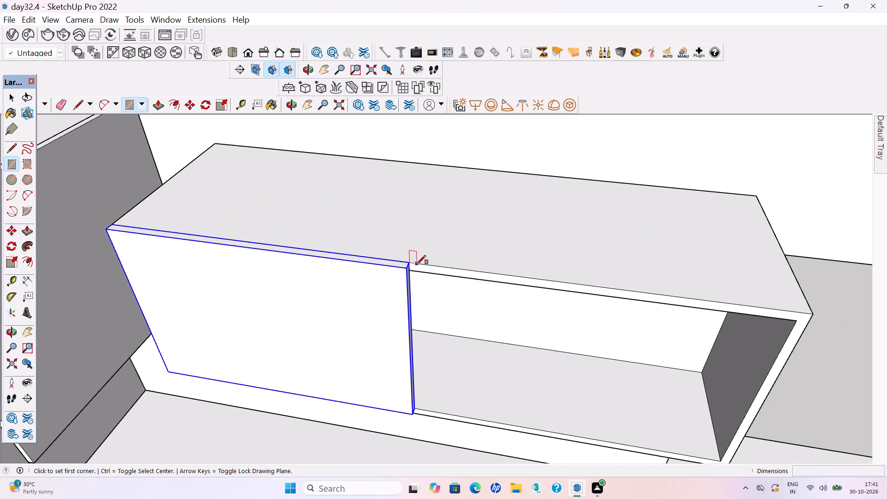
click(417, 264)
scroll(417, 260, down, 7)
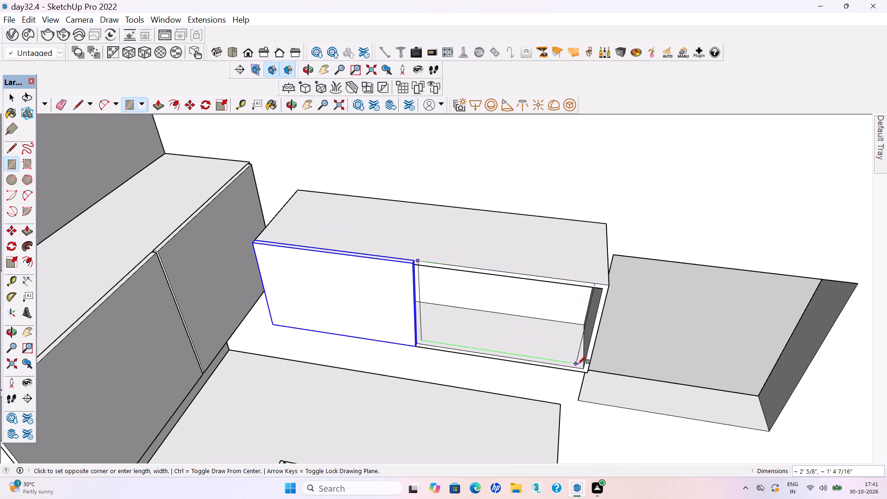
click(582, 369)
Pull the second door rectangle out about 11/16" to match the first door, and make it a group.
key(p)
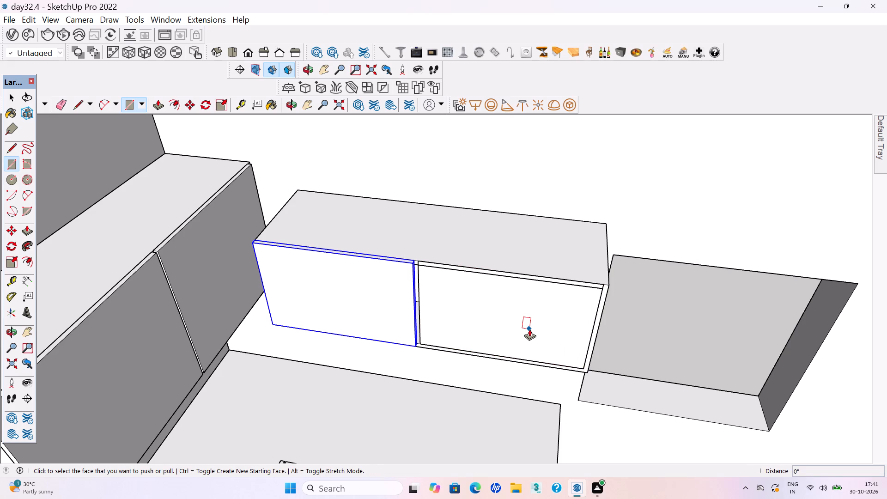
click(422, 274)
click(377, 283)
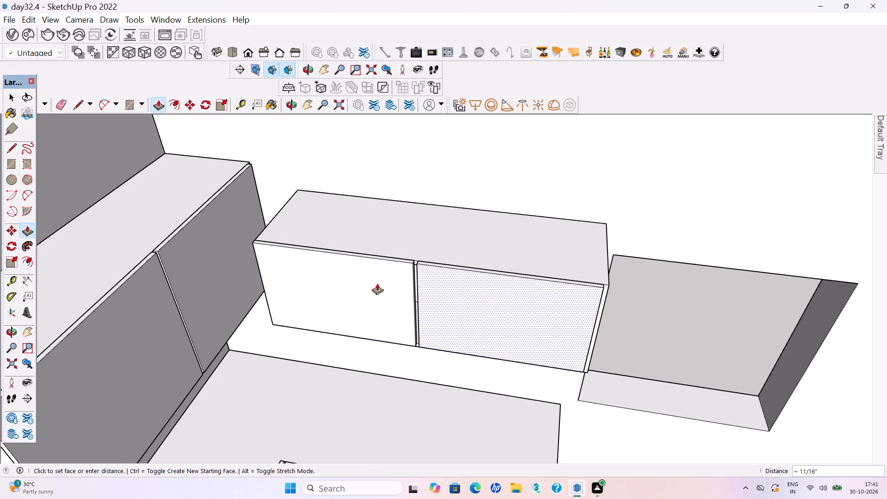
key(space)
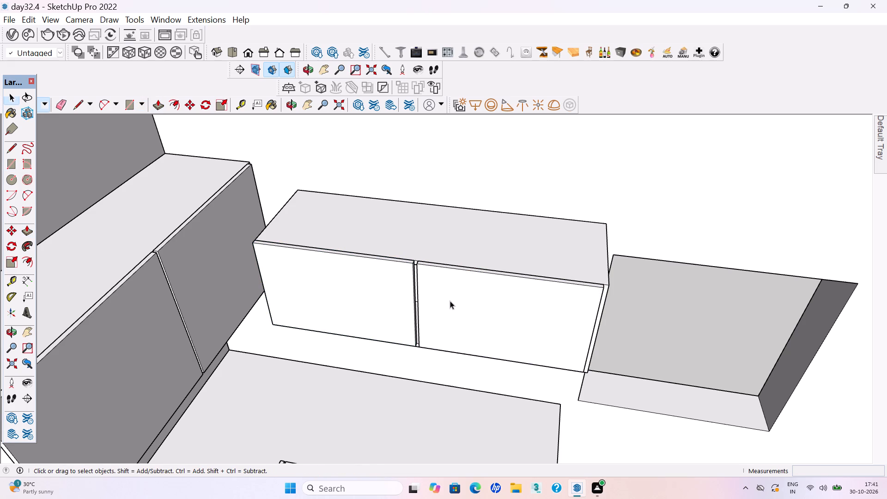
triple_click(450, 301)
right_click(450, 301)
click(484, 156)
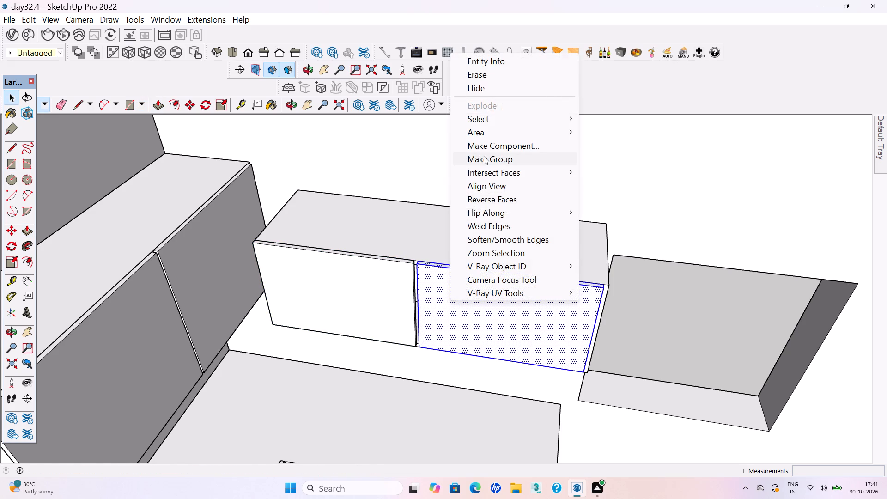
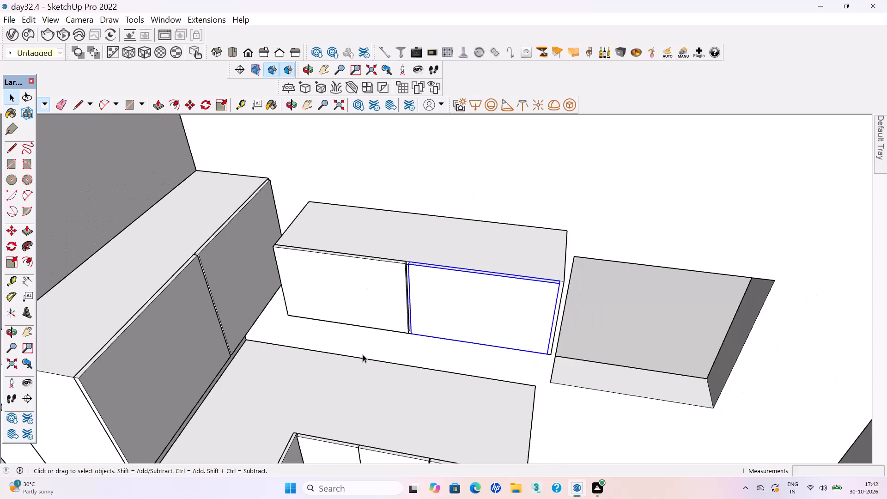
Clear the cabinet door selection and save the model.
scroll(387, 358, down, 13)
click(466, 223)
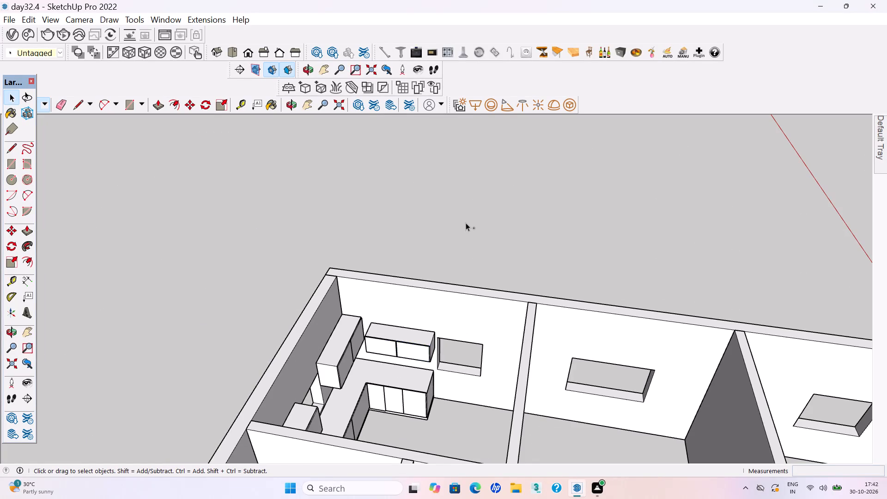
key(ctrl+s)
key(ctrl+s)
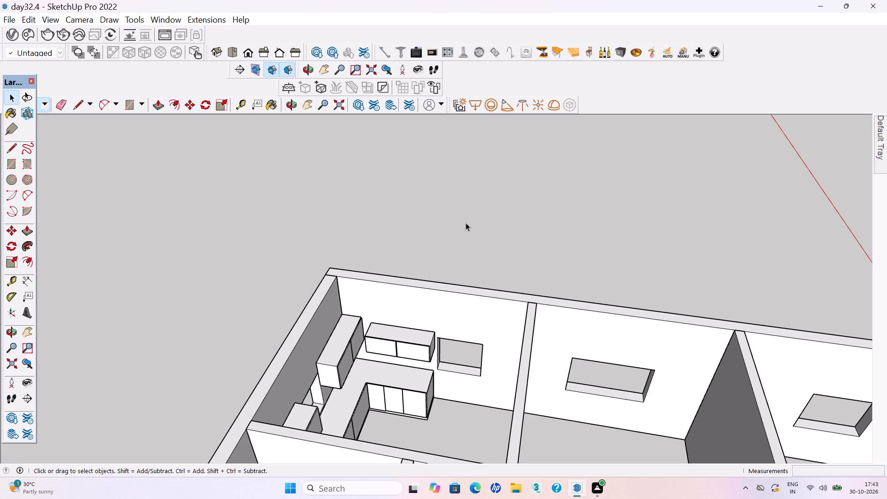
drag(466, 223, 471, 231)
key(ctrl+s)
key(ctrl+s)
Place a horizontal guide line on the kitchen's window wall, 2' above the upper cabinets' rear top edge.
scroll(283, 498, up, 1)
scroll(297, 260, down, 4)
scroll(392, 286, down, 3)
scroll(442, 294, down, 3)
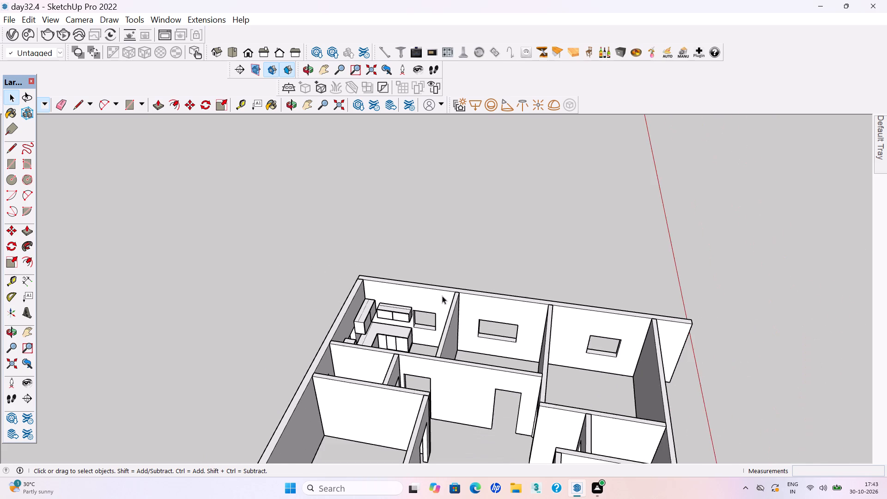
middle_drag(396, 319, 122, 337)
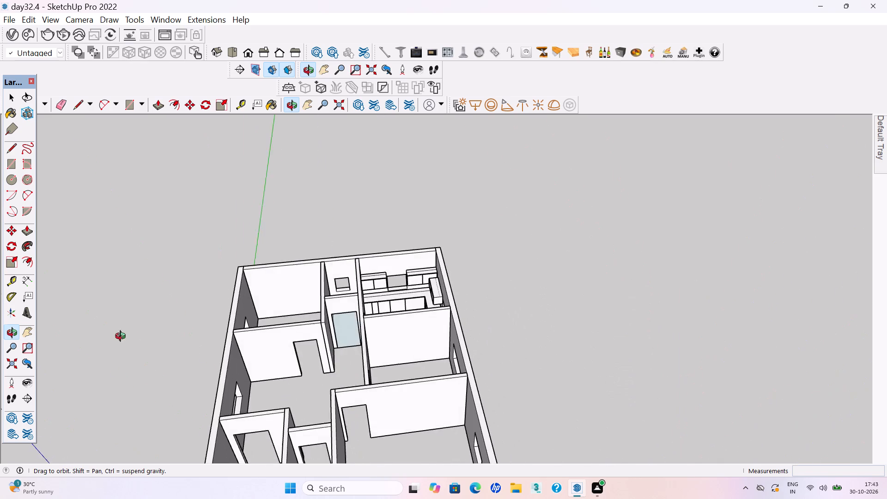
middle_drag(122, 337, 122, 337)
middle_drag(390, 290, 360, 280)
scroll(392, 238, up, 11)
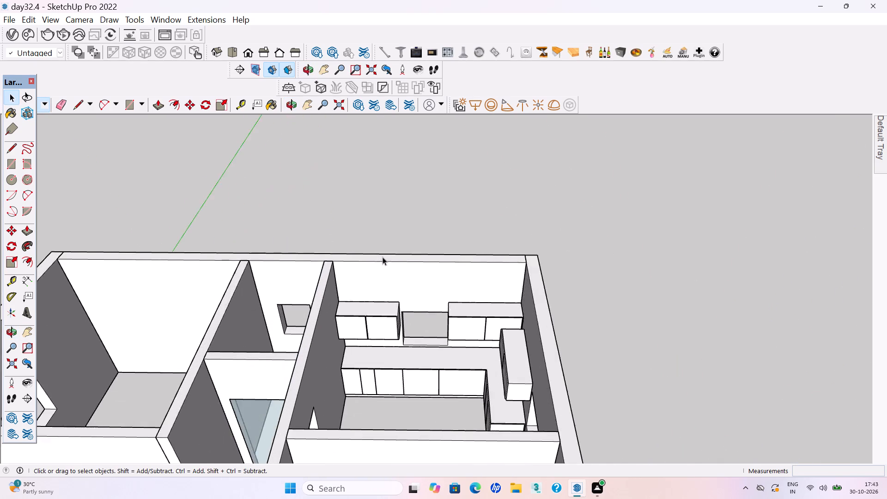
scroll(383, 257, up, 2)
middle_drag(383, 300, 374, 277)
scroll(383, 300, up, 1)
key(t)
click(369, 311)
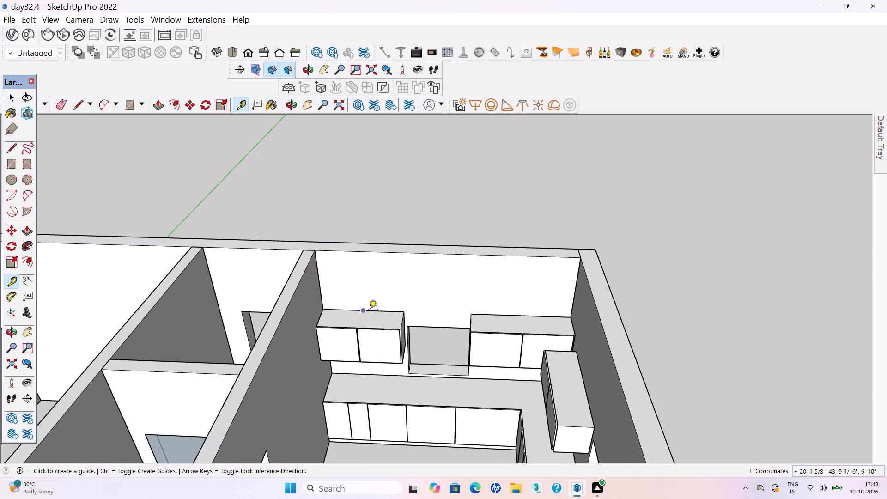
text(2')
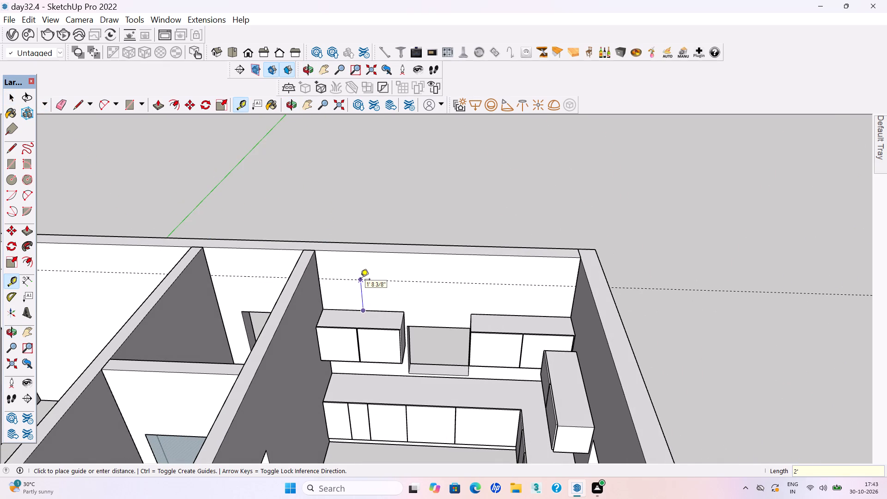
key(Return)
Draw an 11' 6" by 2' rectangle on the wall between the guide and the upper cabinets' tops, and group it.
key(r)
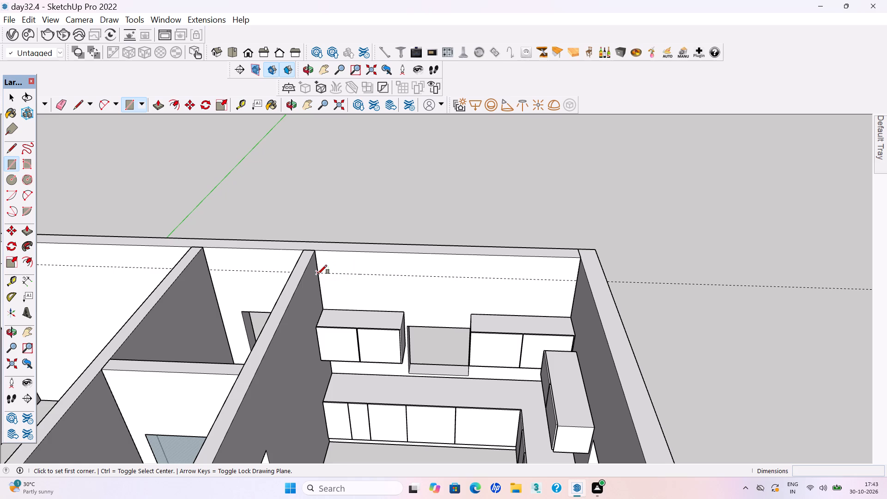
click(317, 274)
click(569, 314)
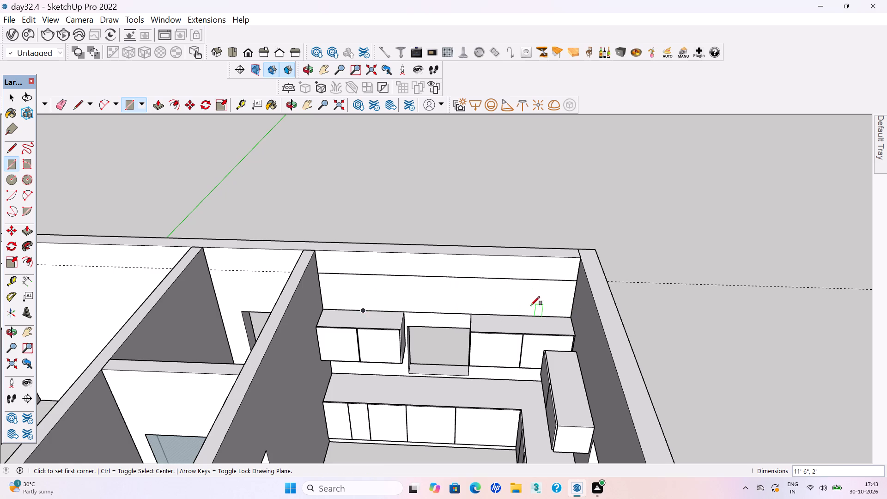
key(space)
double_click(480, 294)
right_click(477, 290)
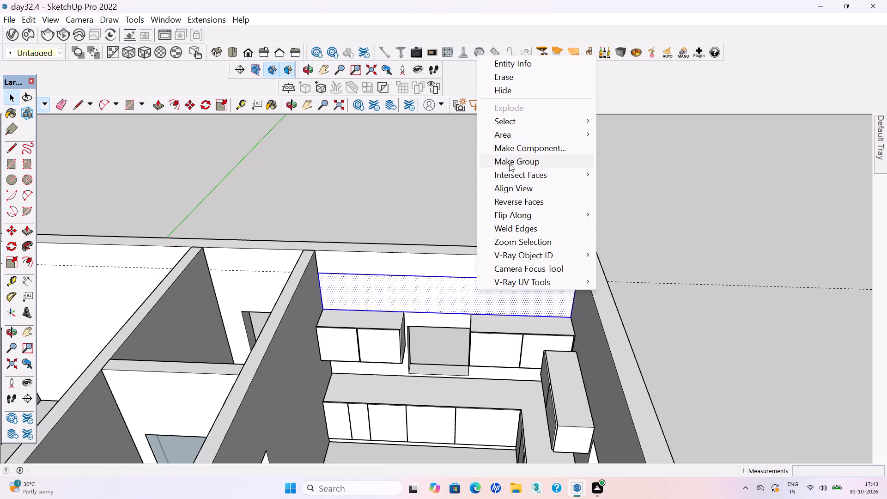
click(509, 163)
Inside the new group, extrude the rectangle 2' out from the wall as an overhead loft box.
double_click(496, 287)
key(p)
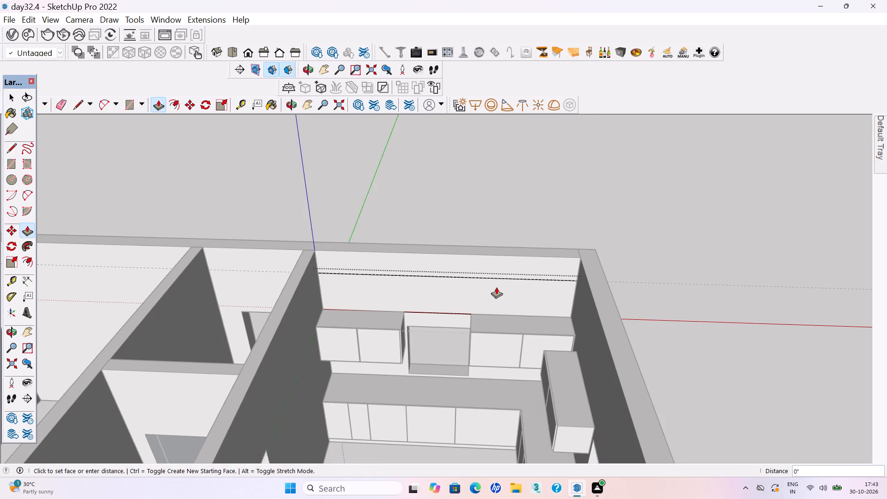
click(496, 287)
text(2')
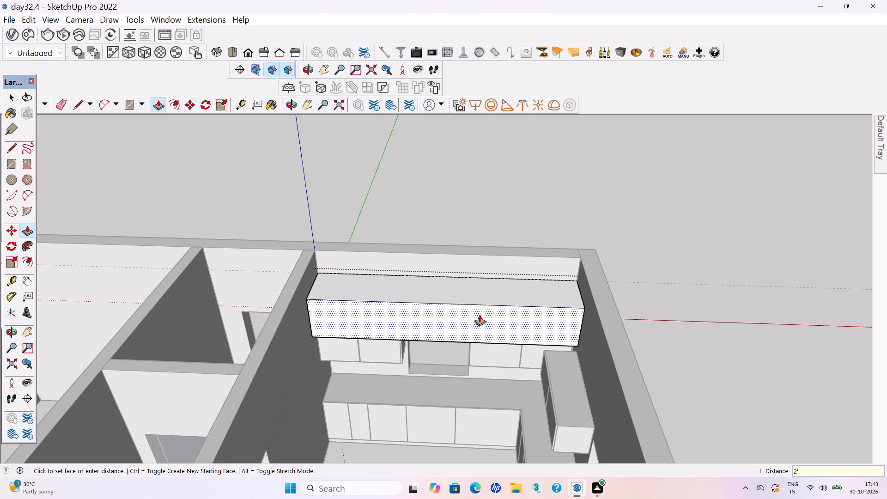
key(Return)
Offset the loft box's front face outline inward by 18 mm.
key(space)
click(480, 331)
key(f)
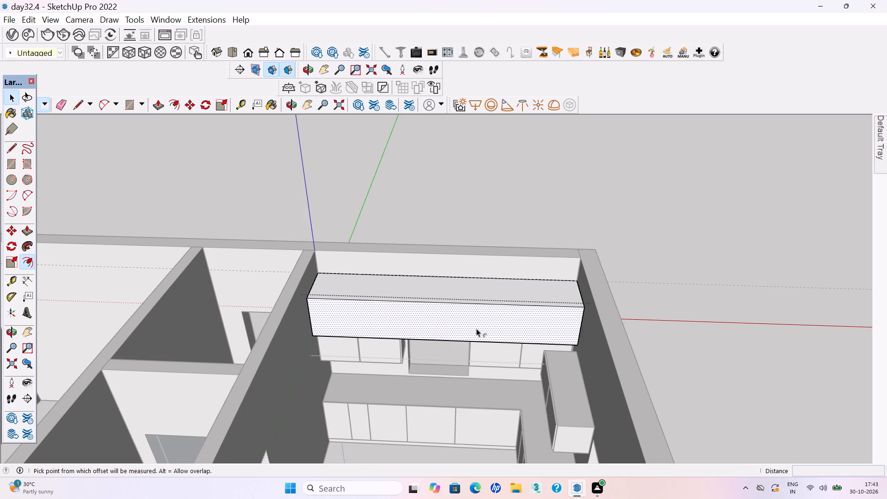
click(474, 324)
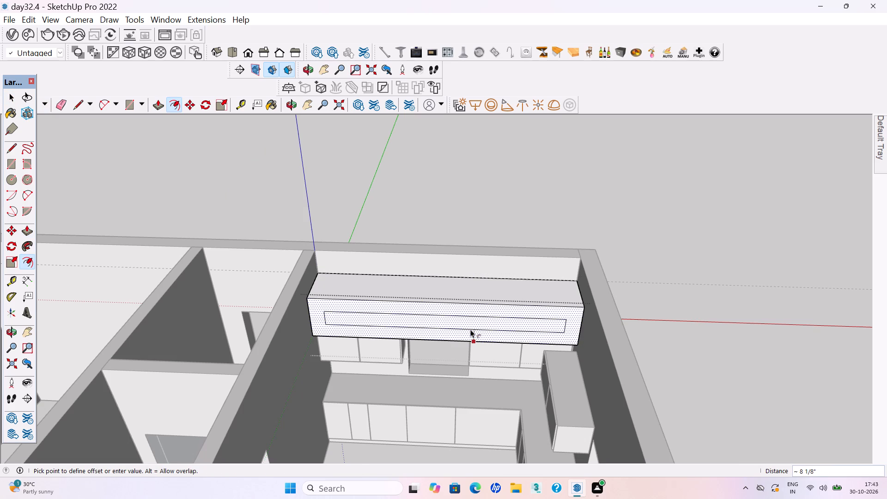
text(18)
text(mm)
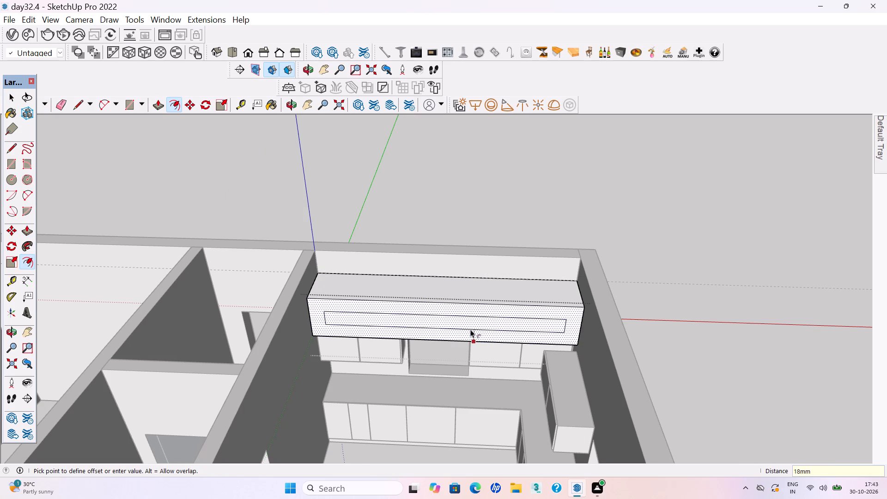
key(Return)
Push the inner front face back toward the wall to hollow out the loft box, leaving its front open.
key(space)
click(470, 329)
key(p)
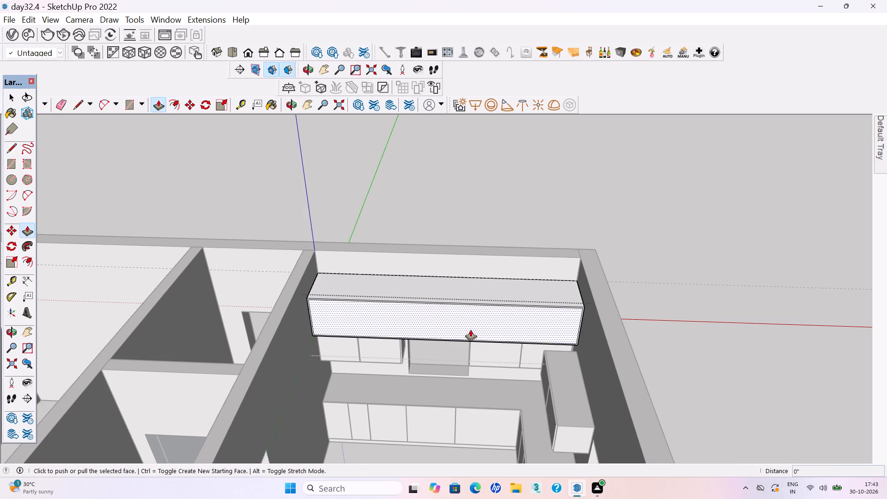
key(Return)
click(470, 329)
click(467, 311)
key(space)
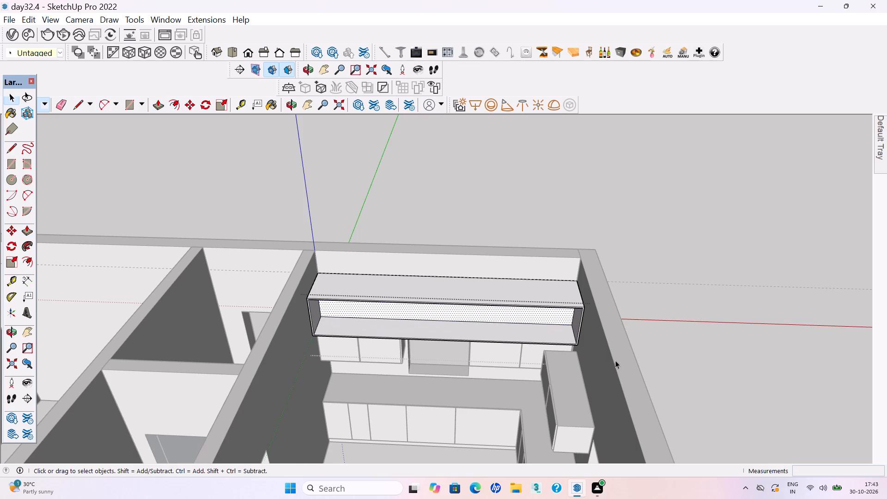
Finish editing the loft box group and save the model.
click(698, 387)
key(ctrl+s)
key(ctrl+s)
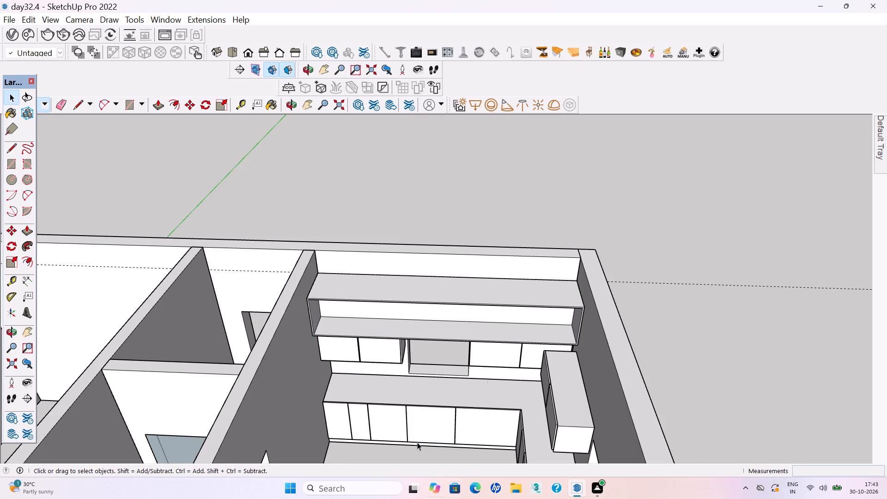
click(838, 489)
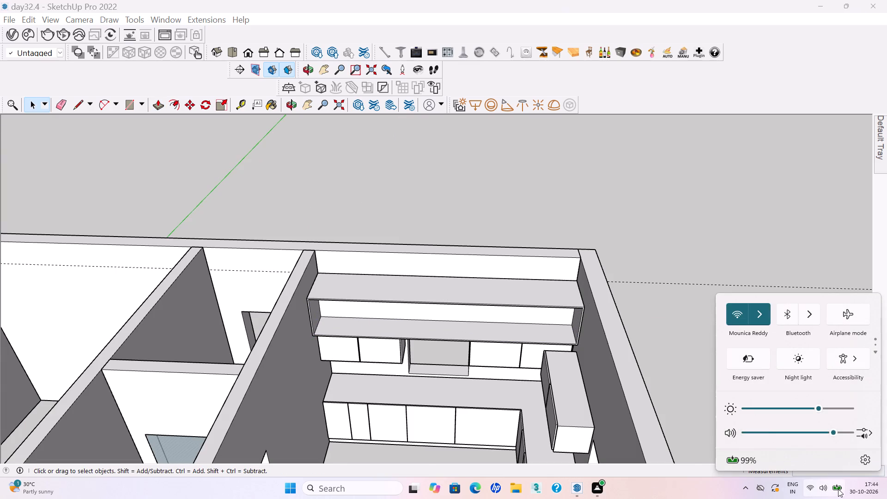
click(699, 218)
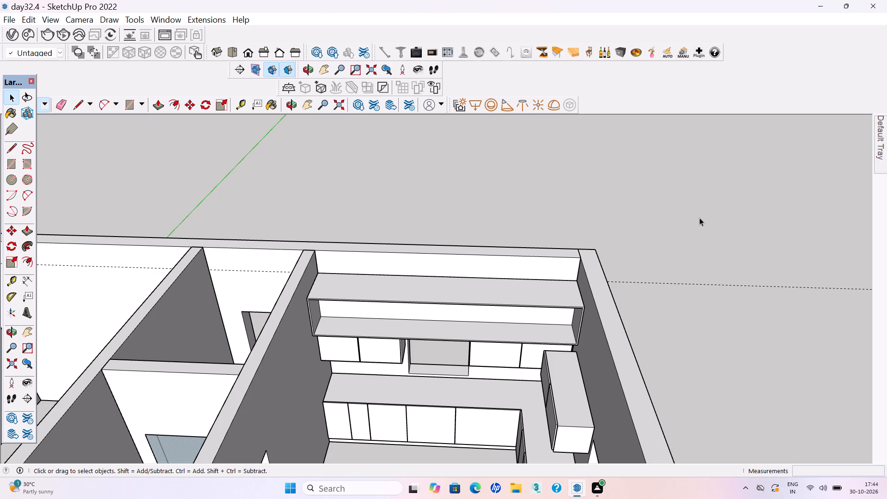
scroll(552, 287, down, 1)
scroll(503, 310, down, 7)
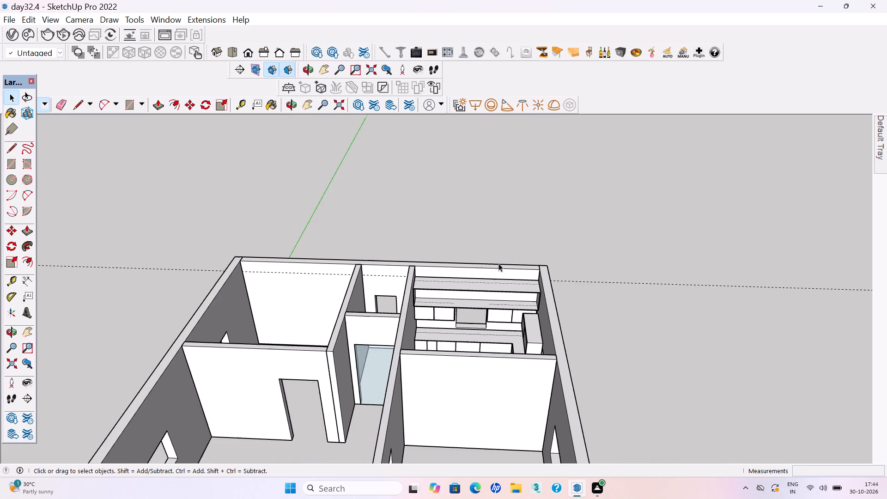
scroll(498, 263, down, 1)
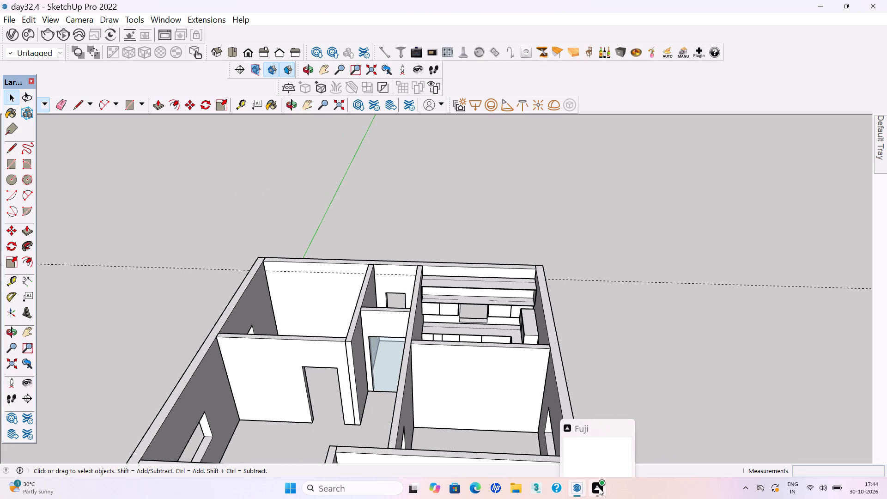
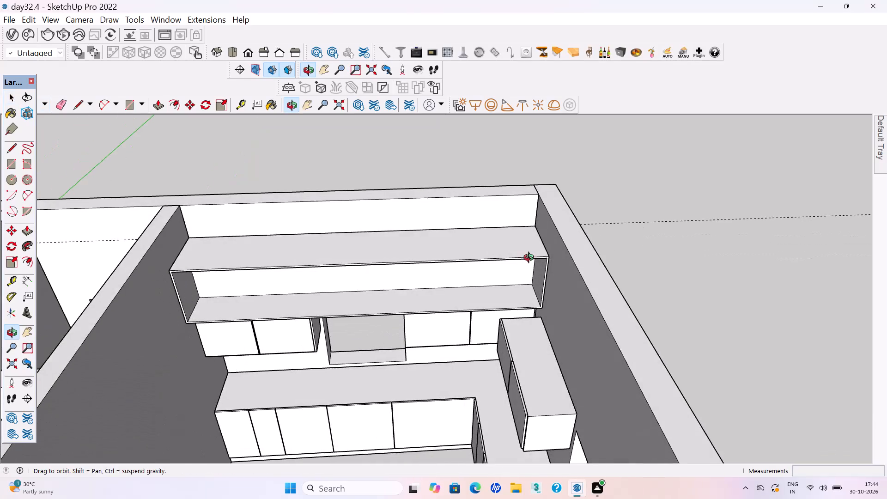
Place a vertical guide 2' in from the right-hand end of the loft unit's front.
scroll(520, 289, up, 3)
key(t)
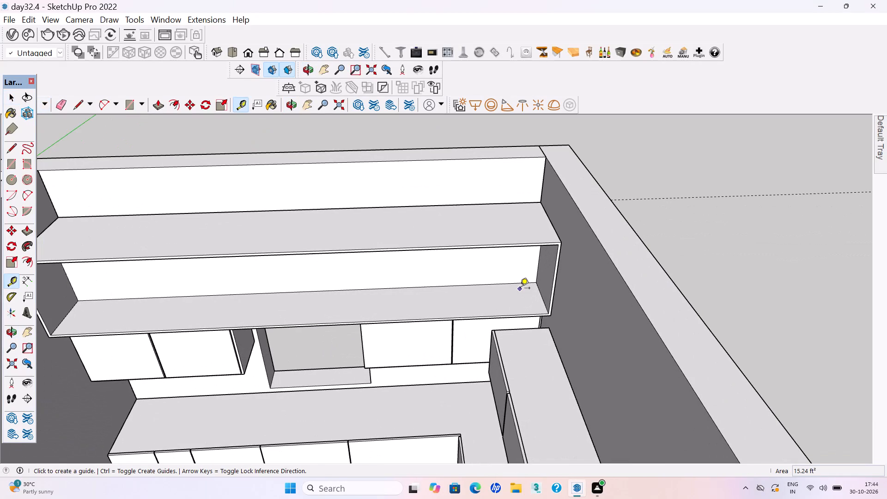
scroll(553, 293, up, 3)
click(553, 286)
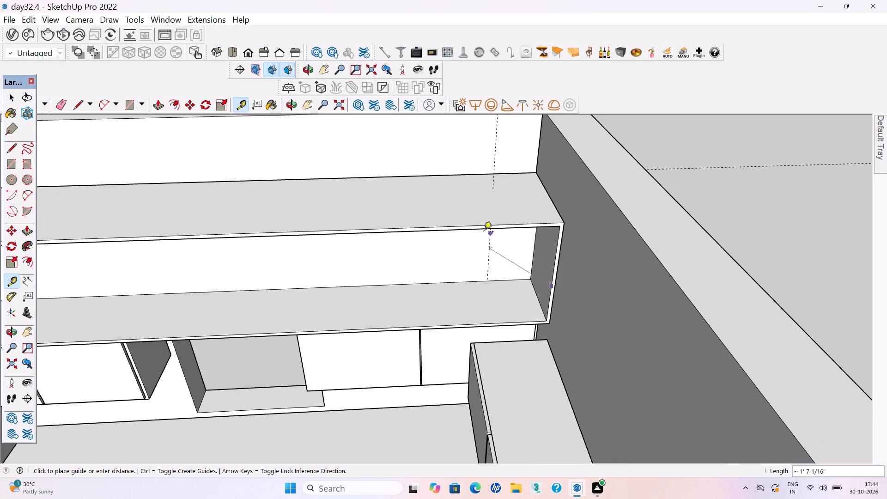
text(2')
key(Return)
key(space)
Inside the loft group, split the front frame at the guide with short lines across its top and bottom panels.
scroll(434, 231, up, 8)
click(429, 224)
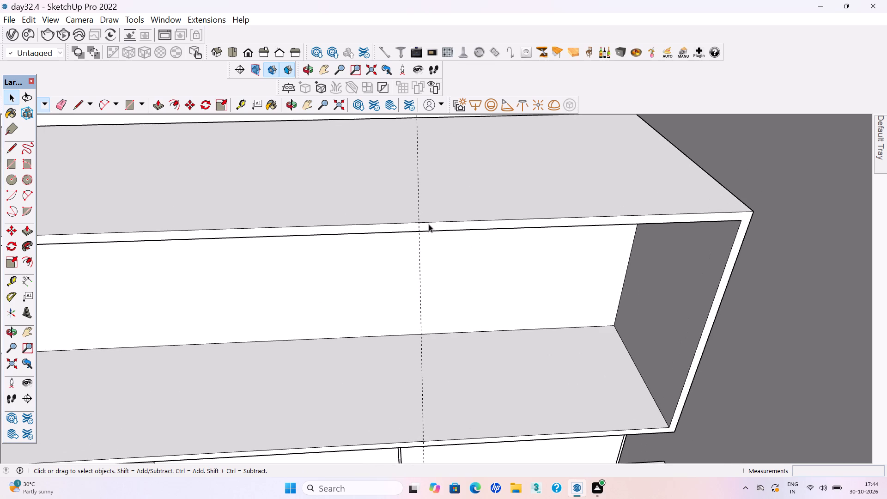
click(429, 224)
double_click(427, 225)
click(427, 225)
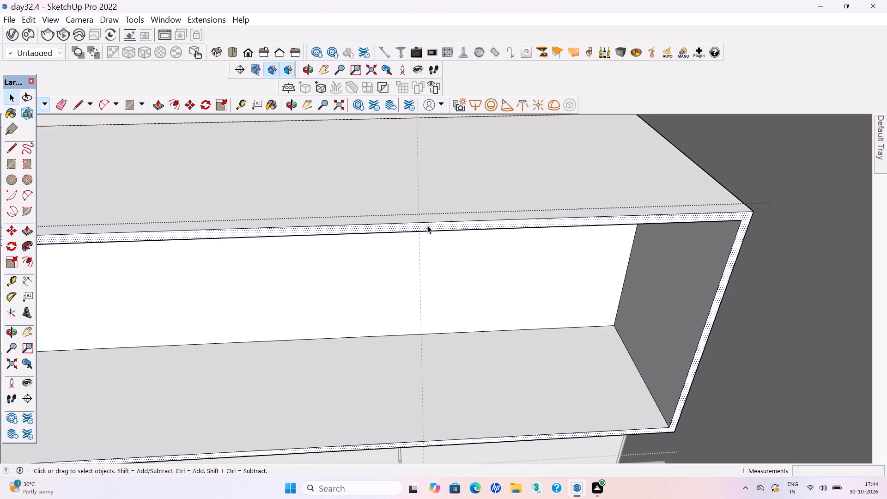
key(l)
scroll(427, 225, up, 7)
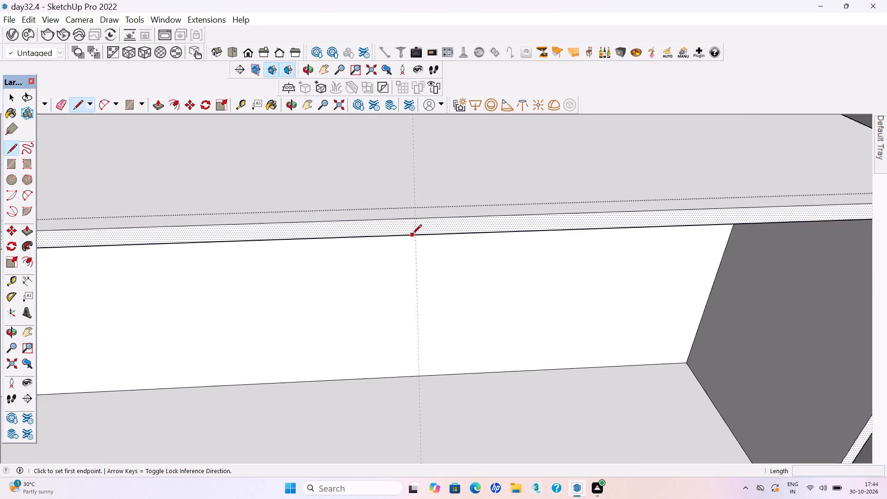
scroll(412, 235, up, 1)
click(416, 236)
click(415, 214)
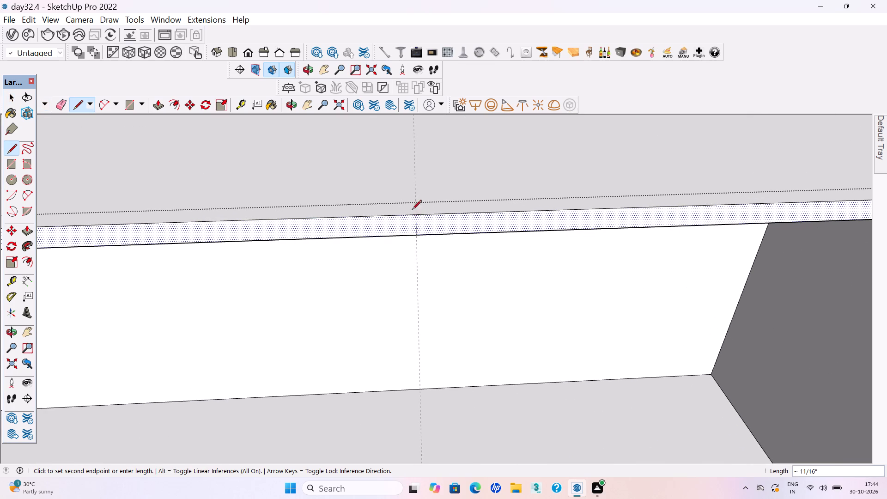
scroll(423, 197, down, 14)
scroll(450, 359, up, 11)
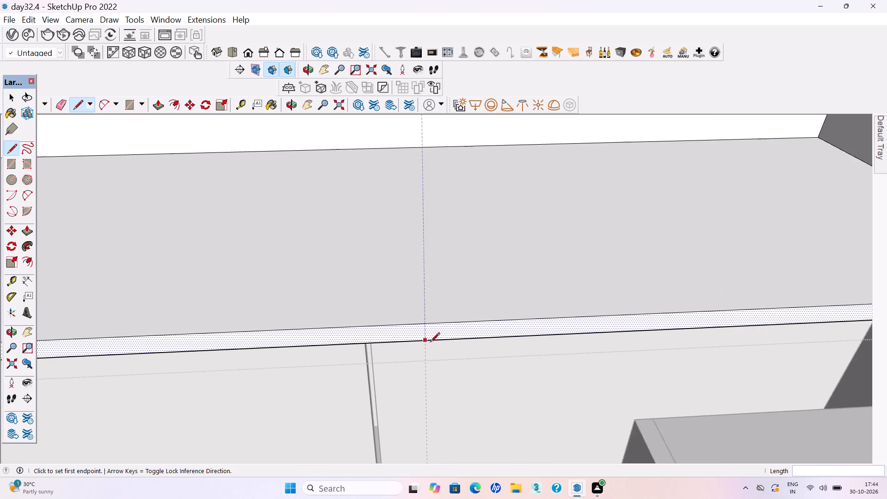
scroll(430, 343, up, 1)
click(422, 340)
click(422, 320)
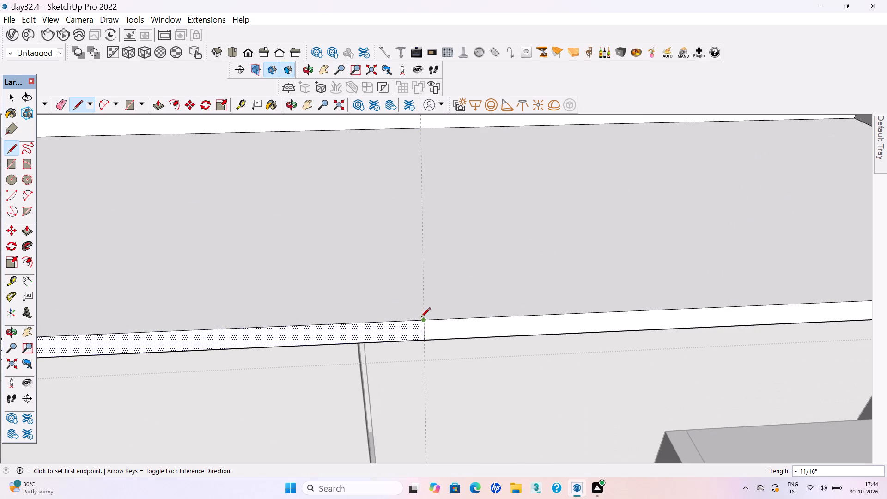
Extrude the right-hand part of the frame 10' along the adjoining side wall to make the loft L-shaped, and finish editing the group.
key(space)
click(432, 329)
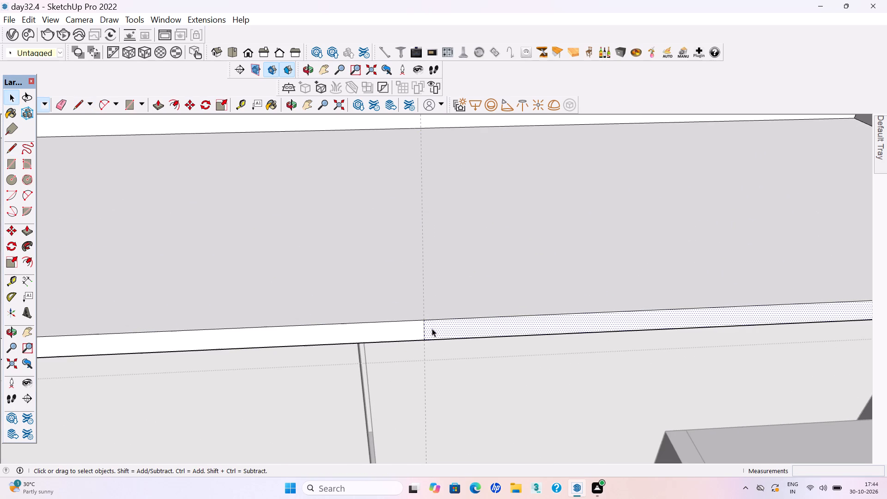
key(p)
key(Return)
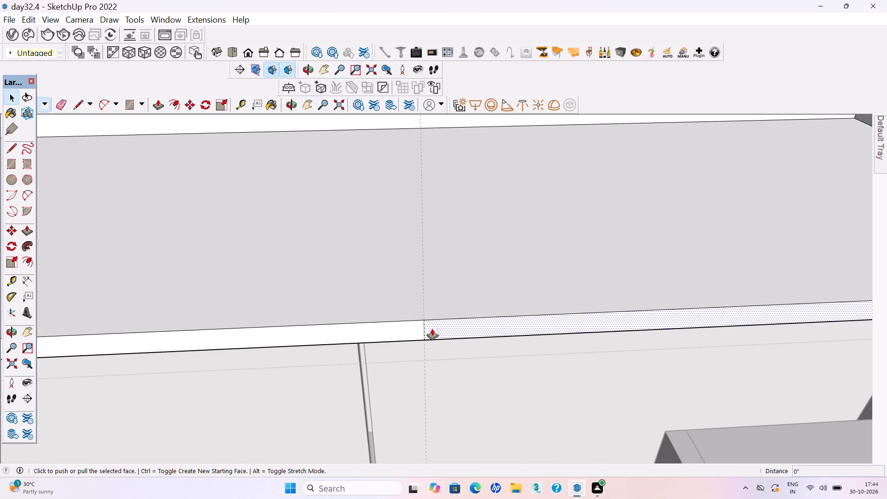
click(432, 329)
scroll(433, 269, down, 13)
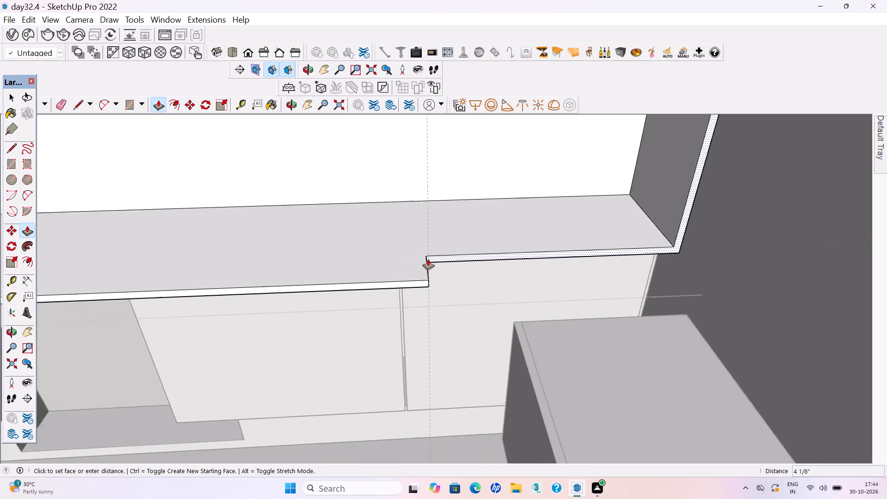
scroll(428, 259, down, 20)
scroll(428, 259, down, 6)
middle_drag(385, 273, 650, 296)
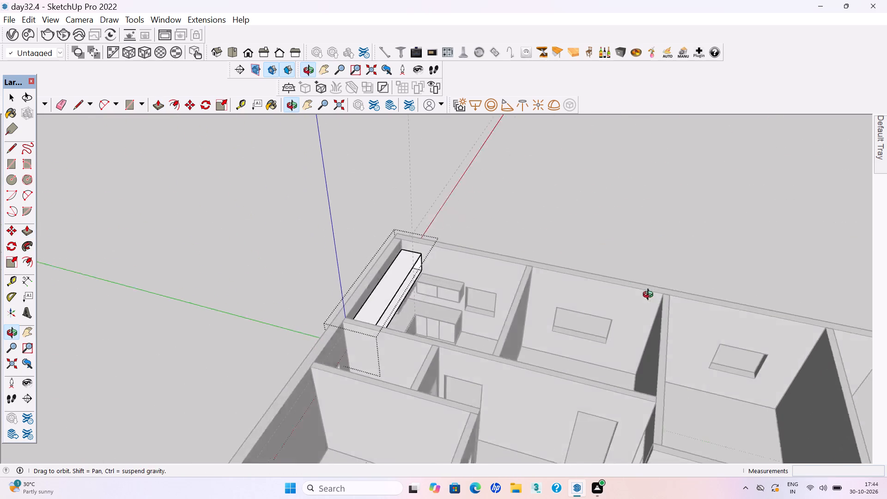
middle_drag(650, 296, 670, 303)
click(524, 286)
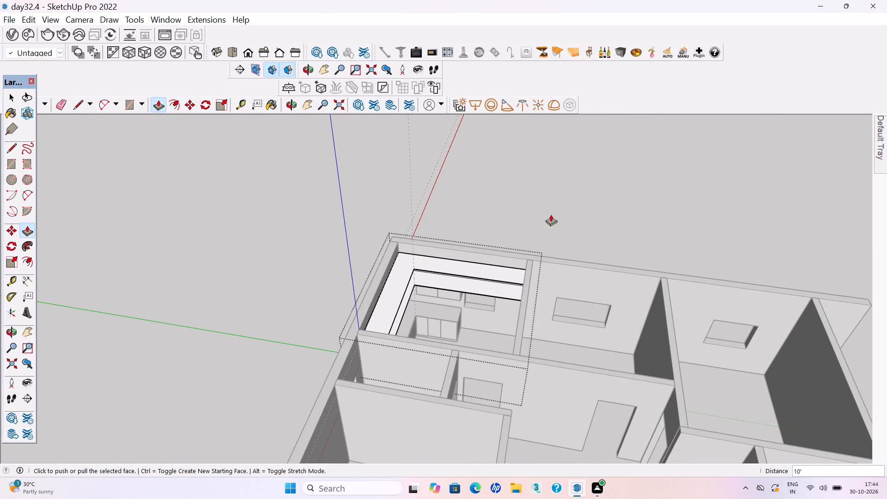
key(space)
click(551, 211)
Delete the two leftover guide lines around the house and save the model.
scroll(532, 217, down, 4)
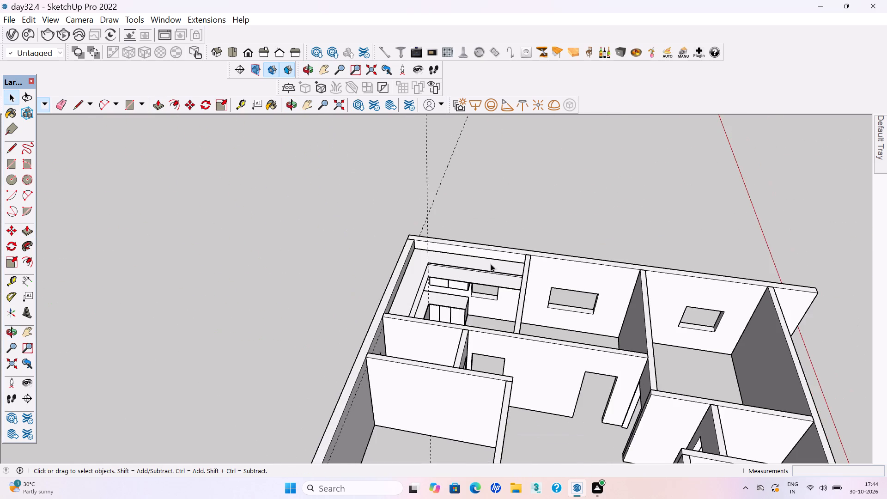
middle_drag(496, 264, 258, 276)
drag(490, 199, 425, 151)
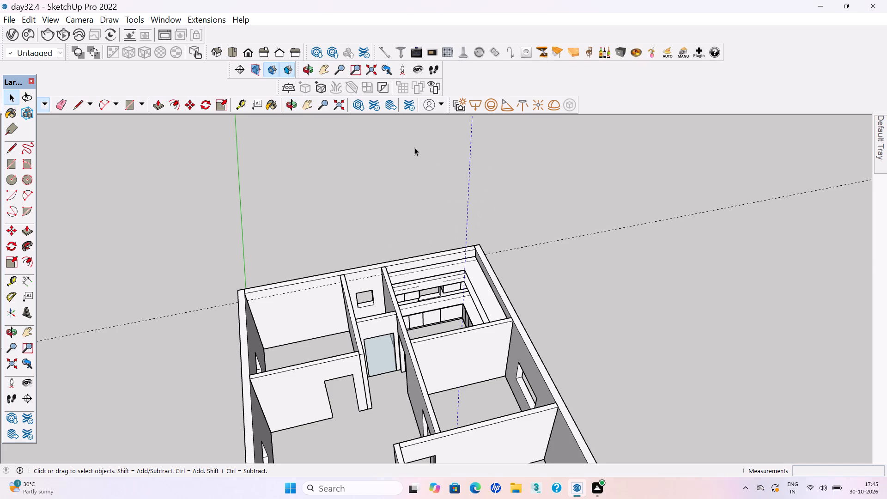
key(Delete)
drag(617, 269, 583, 185)
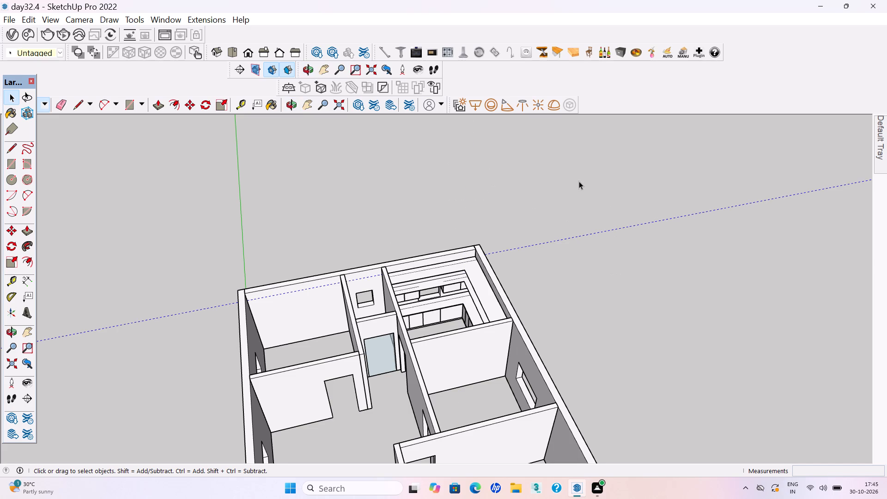
key(Delete)
key(ctrl+s)
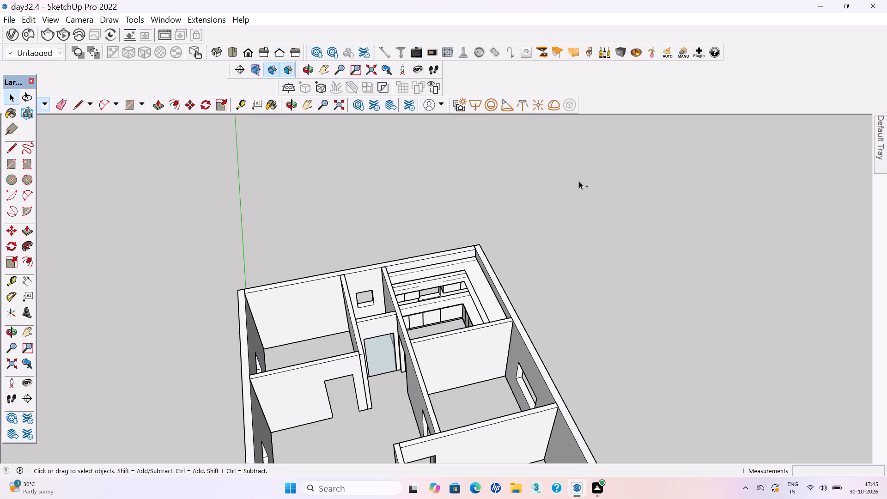
key(ctrl+s)
Draw a door rectangle about 2' 6" wide over the loft's full front height, starting at its left-hand upper corner.
scroll(545, 211, down, 1)
middle_drag(510, 237, 427, 221)
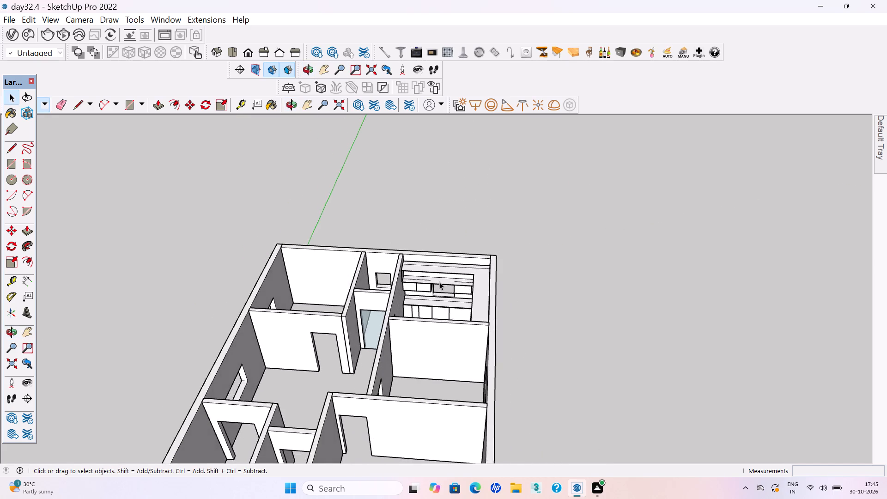
scroll(439, 282, up, 11)
middle_drag(399, 274, 400, 248)
scroll(371, 257, up, 5)
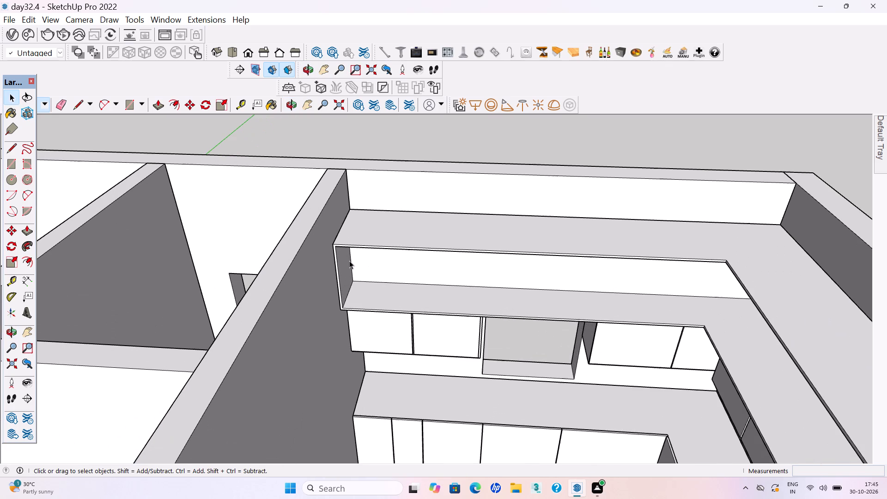
key(r)
scroll(349, 261, up, 4)
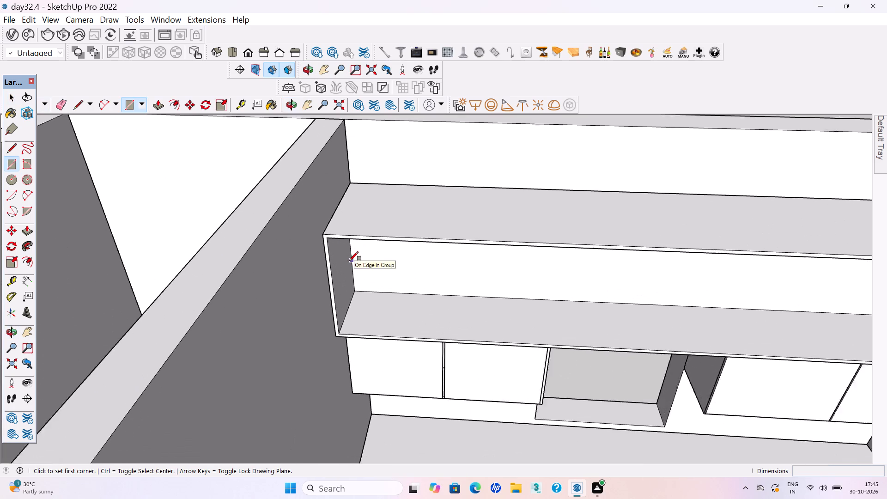
scroll(349, 261, up, 1)
click(316, 228)
scroll(317, 236, down, 5)
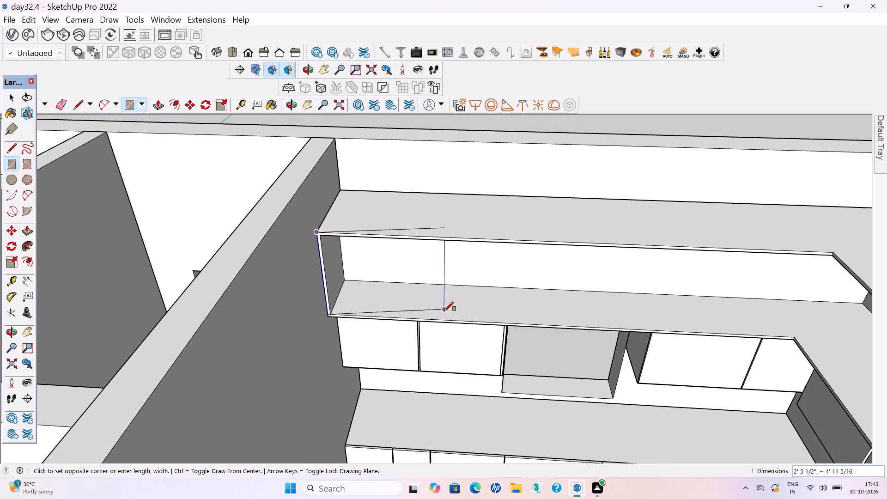
click(450, 322)
Extrude the first loft door rectangle 18 mm and make the door a group.
key(p)
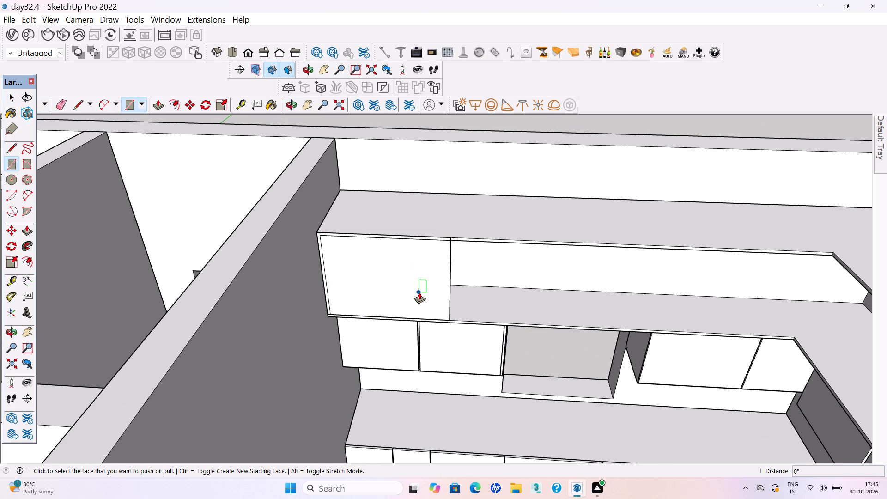
click(383, 289)
text(18mm)
key(Return)
key(space)
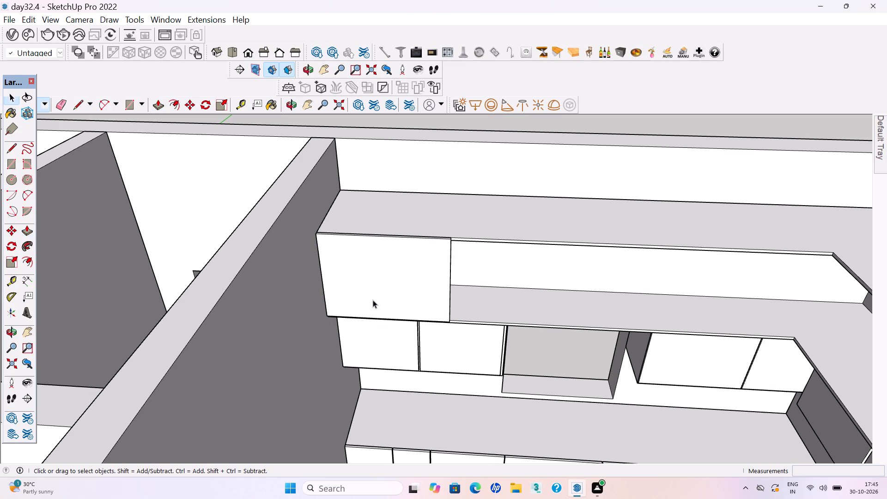
scroll(381, 307, down, 3)
middle_drag(389, 256, 374, 303)
scroll(432, 288, up, 4)
triple_click(393, 281)
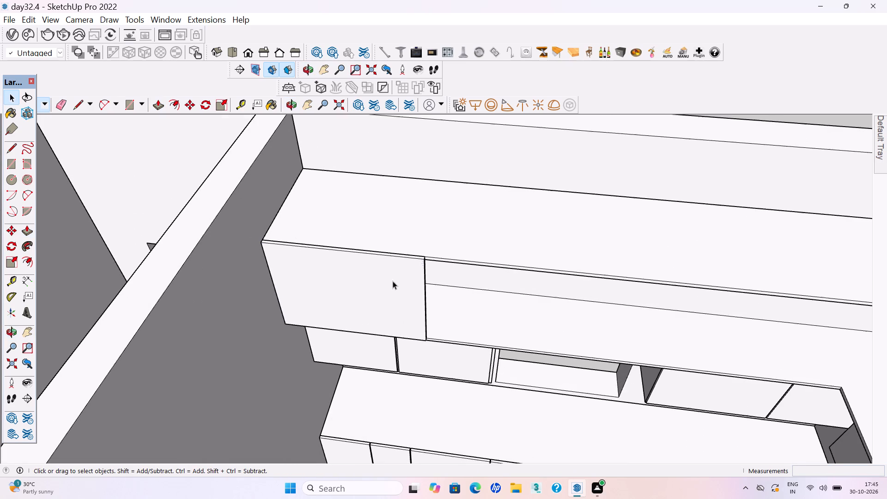
right_click(393, 281)
click(426, 139)
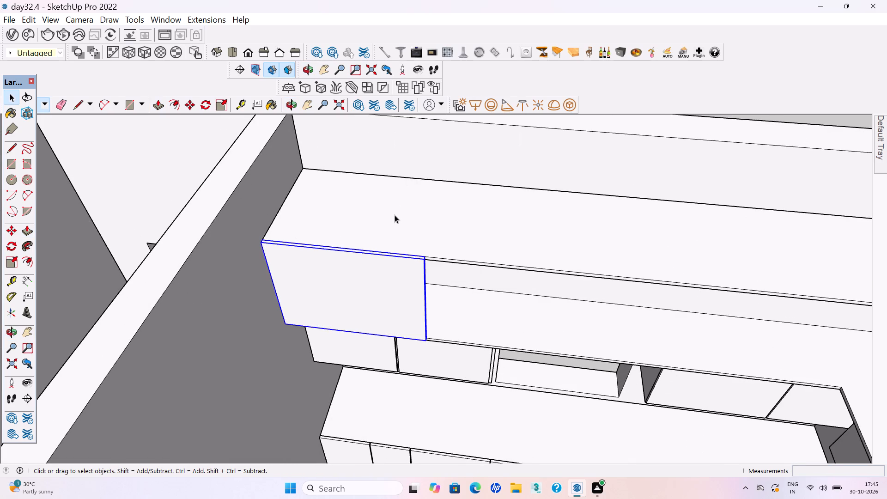
Draw a second door rectangle about 2' 2" wide and 1' 11" high on the loft front, directly beside the first door.
key(r)
scroll(232, 238, down, 2)
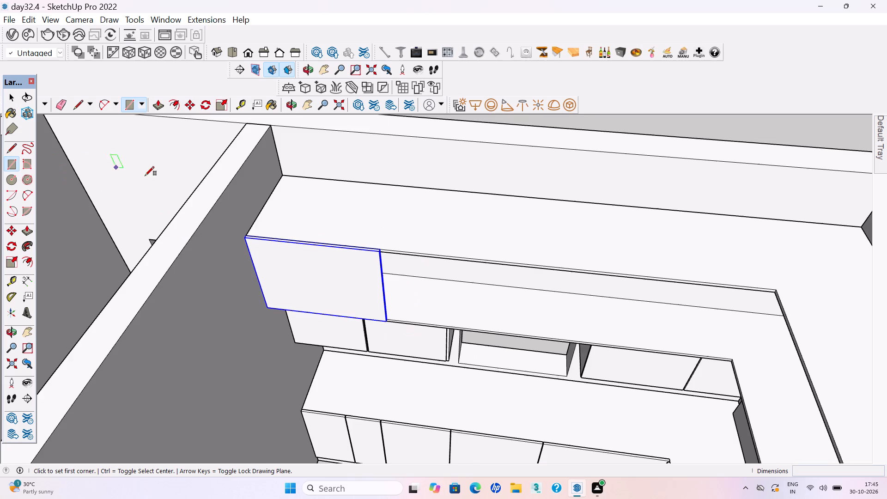
scroll(317, 214, up, 5)
scroll(406, 263, up, 8)
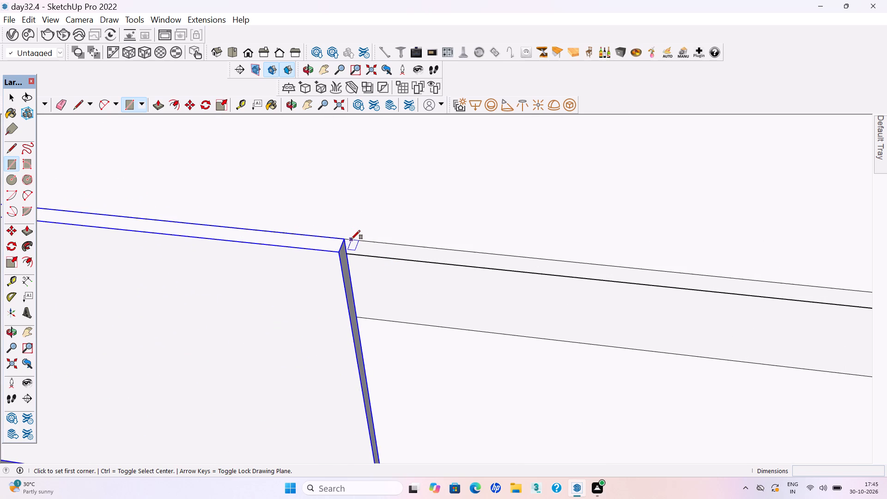
click(351, 239)
scroll(308, 215, down, 14)
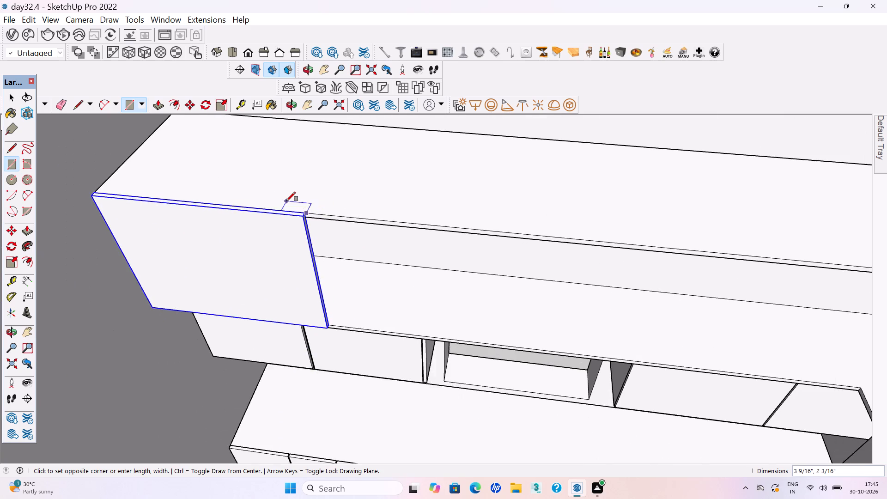
scroll(286, 202, down, 3)
click(442, 312)
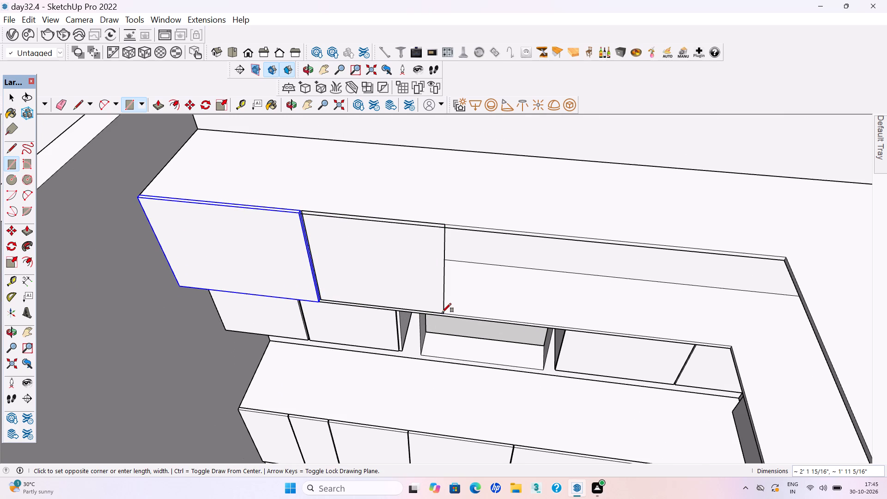
Extrude the second door rectangle about 11/16", flush with the first door's face, and make it a group.
key(p)
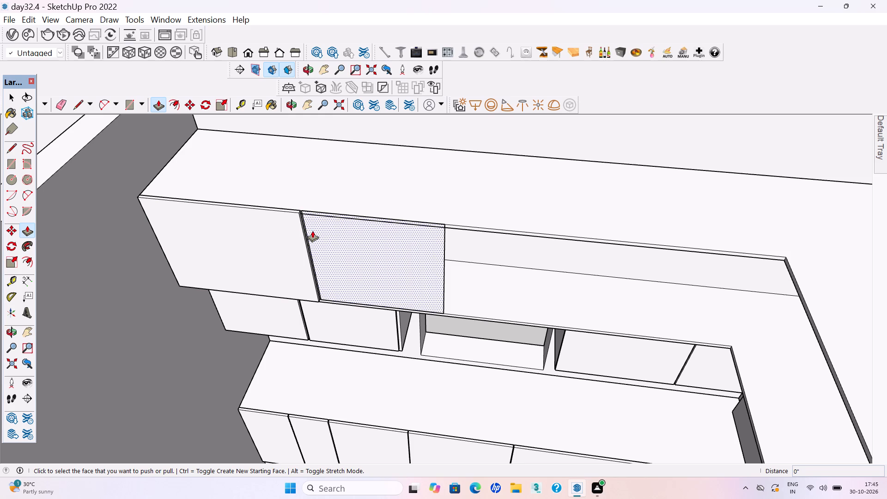
scroll(312, 231, up, 1)
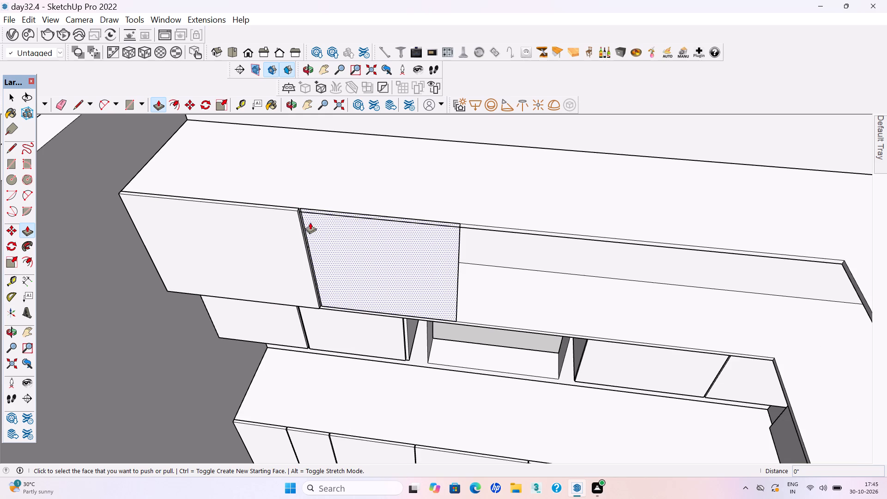
click(310, 222)
click(277, 228)
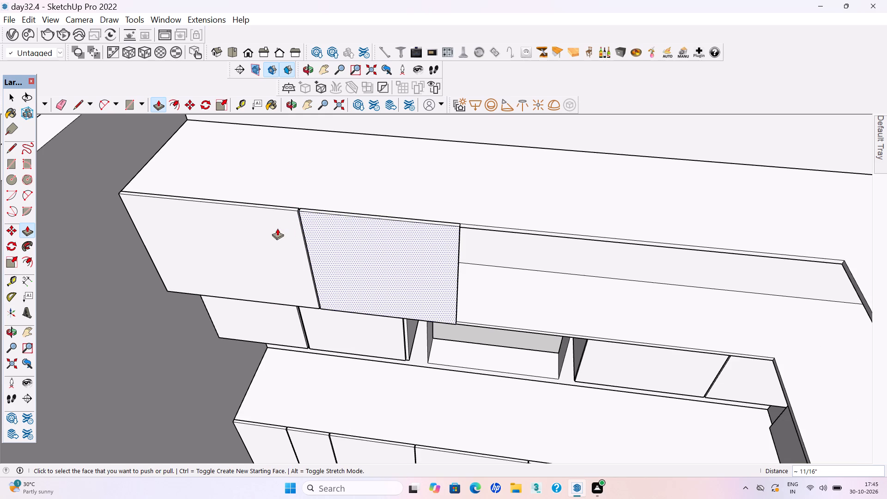
key(space)
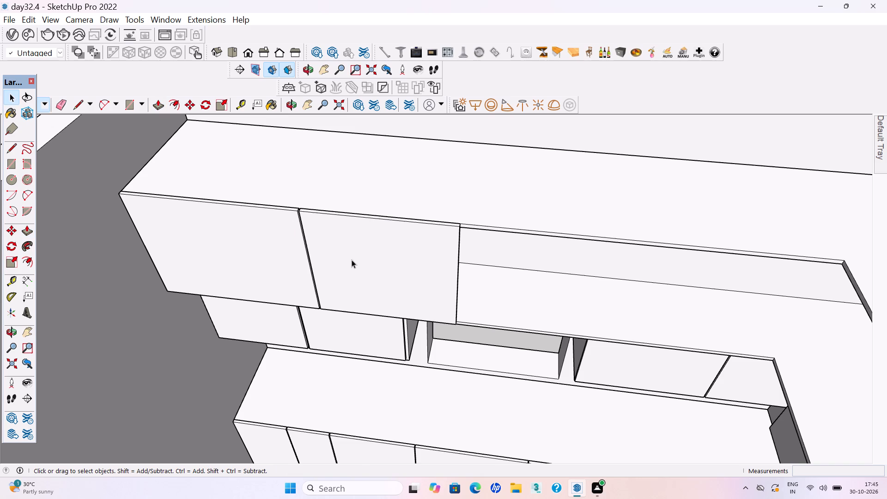
triple_click(348, 258)
right_click(348, 258)
click(381, 117)
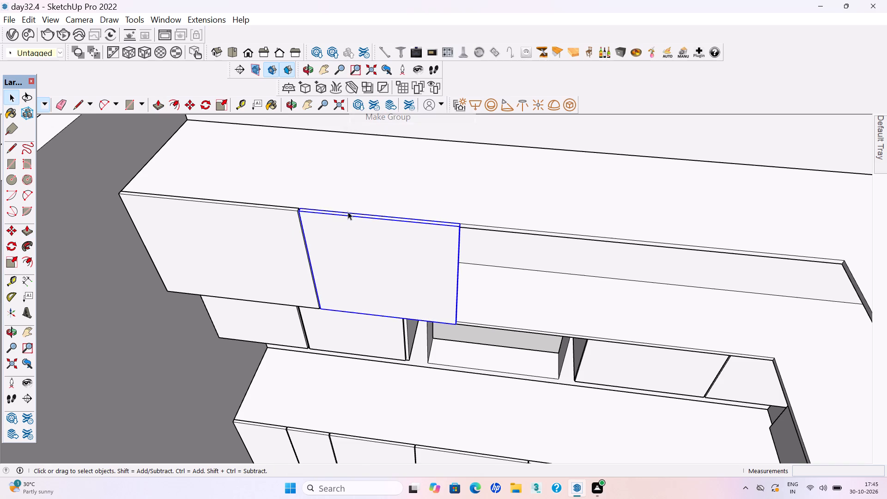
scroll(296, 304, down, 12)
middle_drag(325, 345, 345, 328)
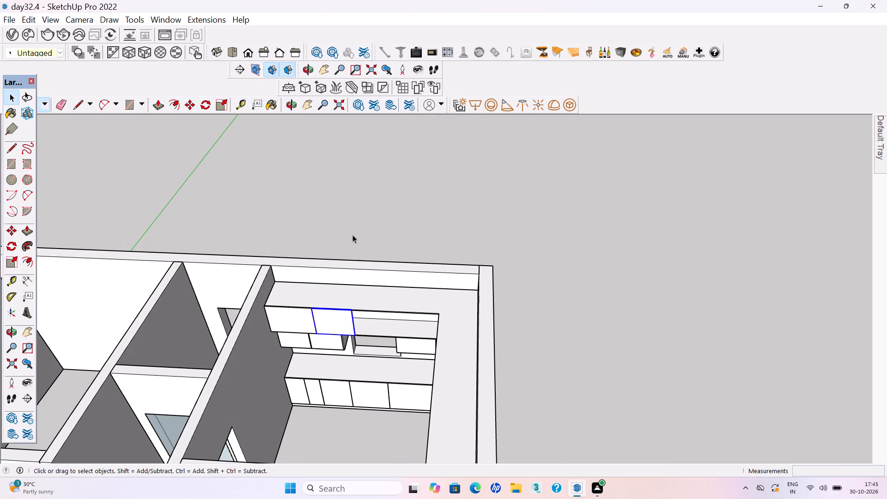
Draw a third door rectangle about 2' 6" wide and 1' 11" high on the loft front, directly beside the second door.
click(349, 218)
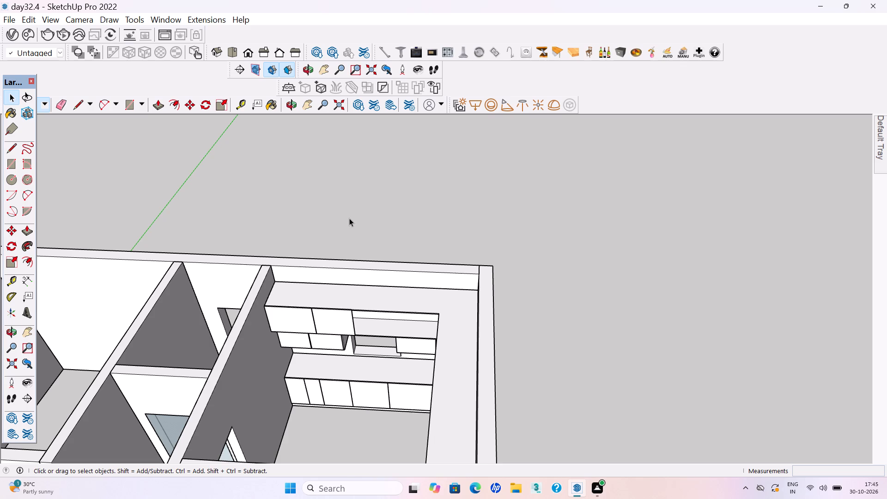
key(r)
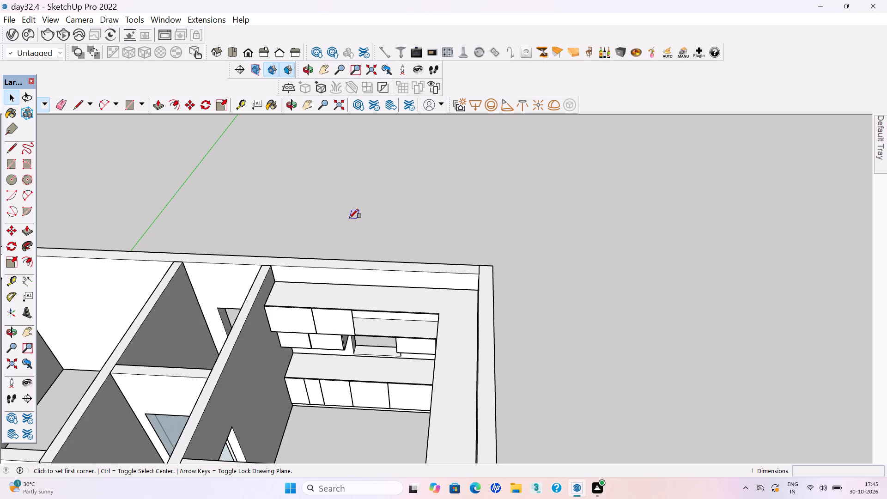
scroll(359, 288, up, 19)
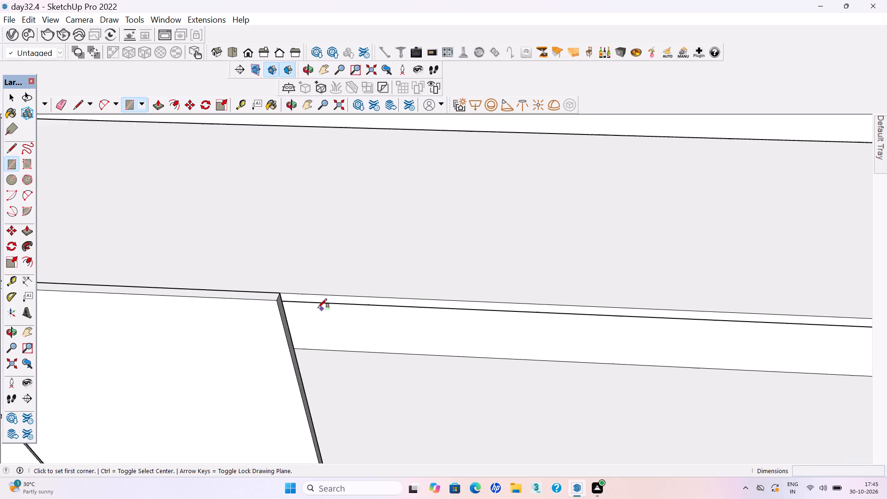
scroll(318, 308, up, 3)
click(256, 282)
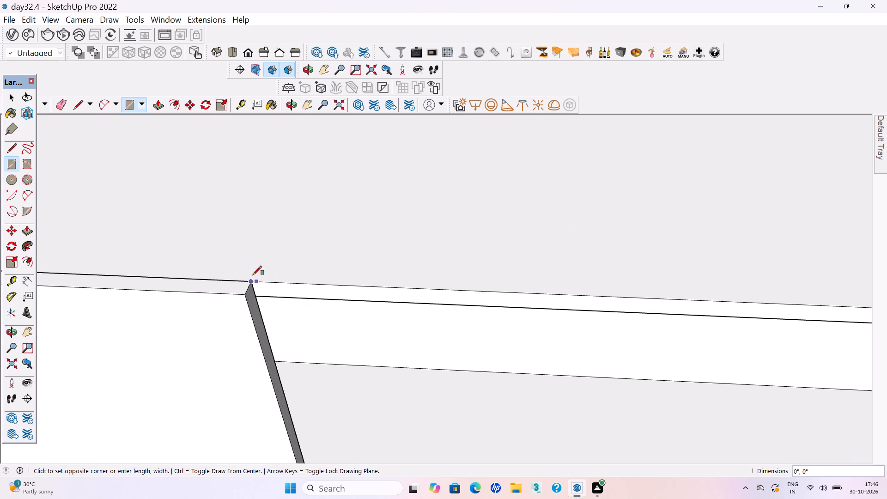
scroll(244, 264, down, 15)
click(459, 379)
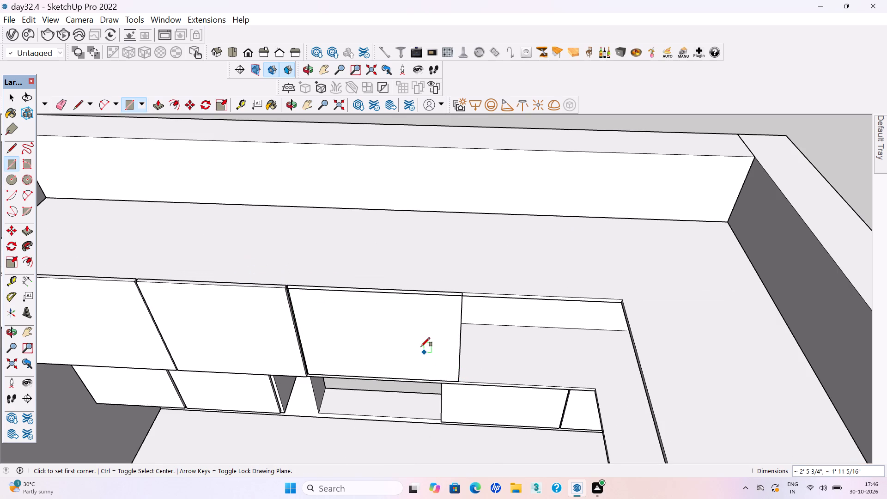
Extrude the third door rectangle flush with the second door's face and make it a group.
key(p)
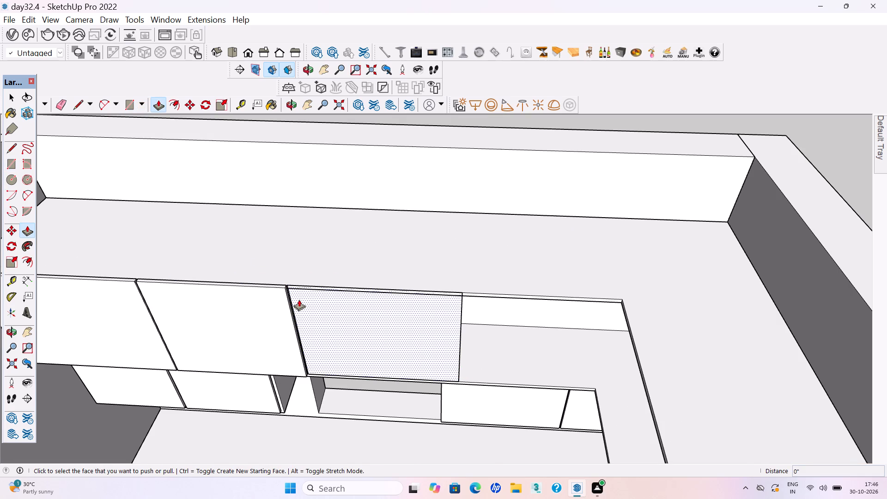
click(299, 299)
click(264, 298)
key(space)
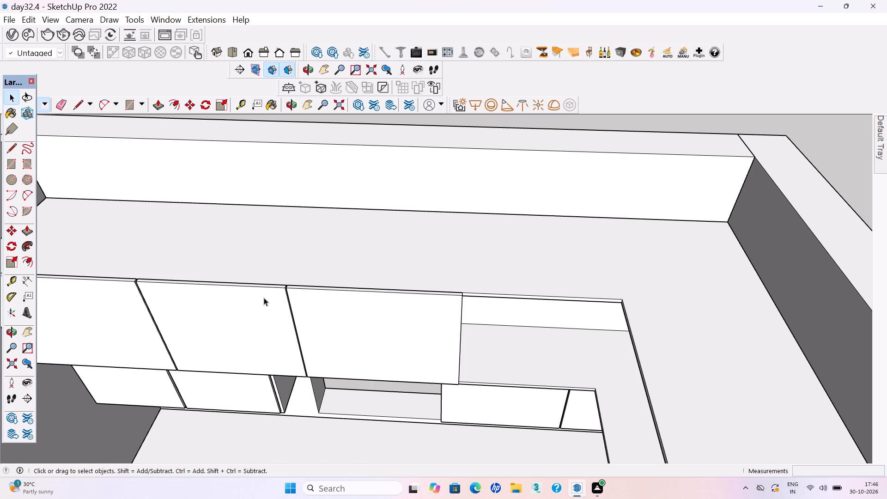
scroll(290, 299, up, 5)
triple_click(329, 319)
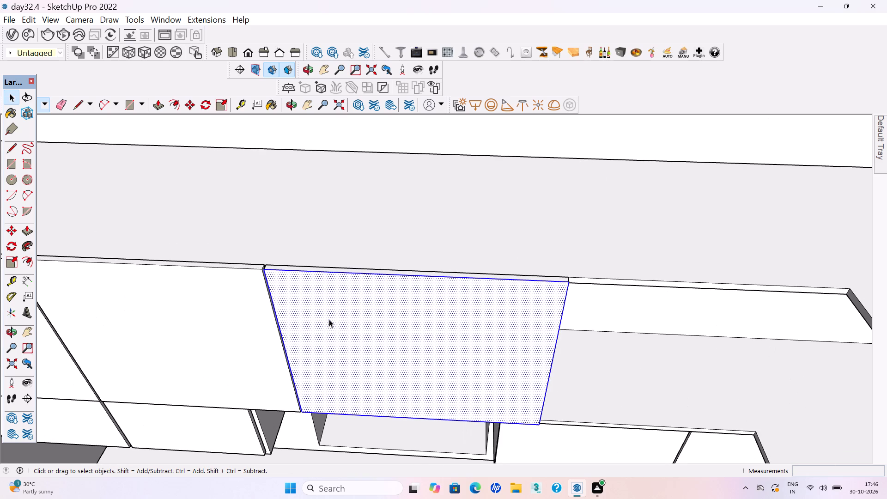
click(329, 319)
right_click(331, 321)
click(381, 175)
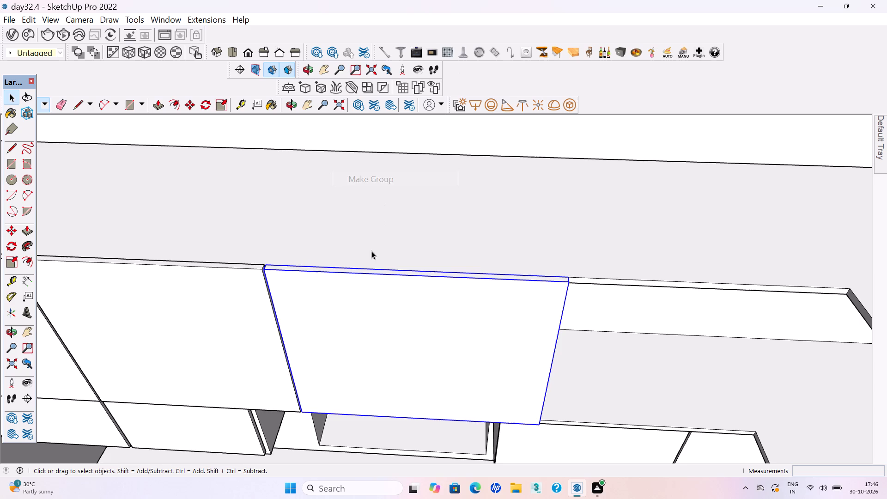
scroll(361, 275, down, 14)
click(440, 171)
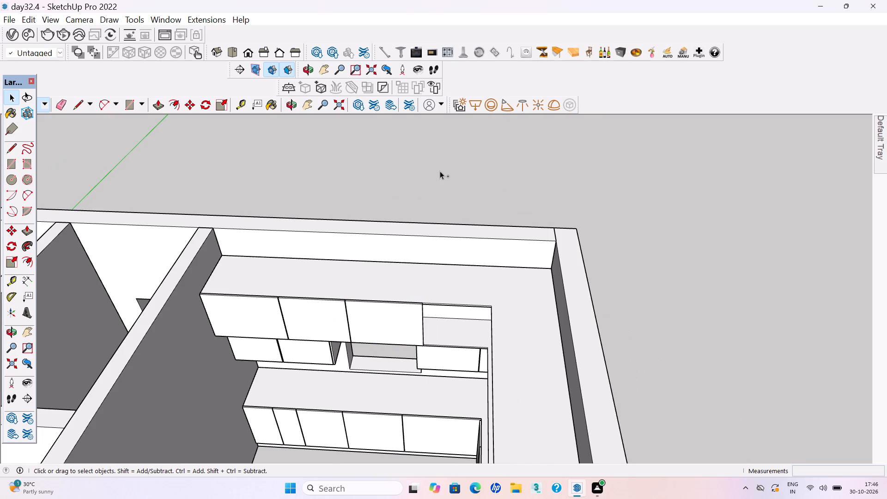
Save the model.
key(ctrl+s)
Draw a fourth door rectangle about 2' 2" wide and 1' 11" high, filling the loft front from the third door to the inner corner.
key(r)
scroll(479, 316, up, 10)
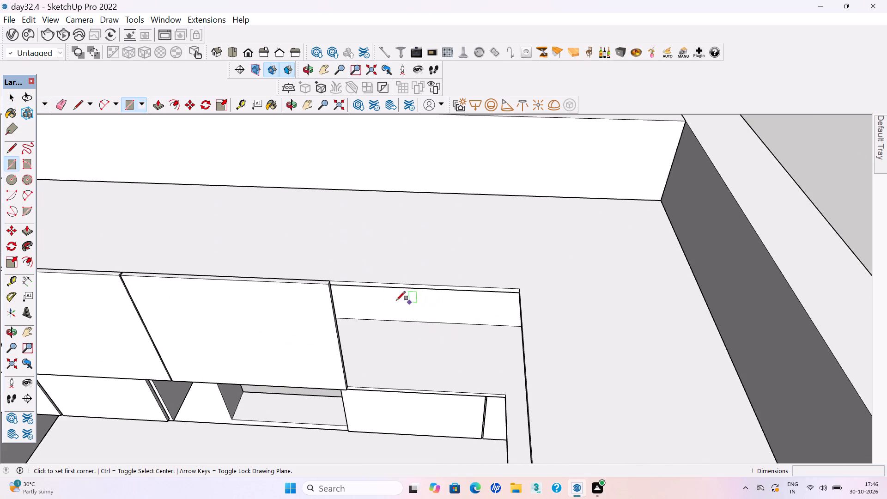
scroll(396, 300, up, 2)
scroll(318, 283, up, 3)
click(322, 271)
scroll(328, 264, down, 8)
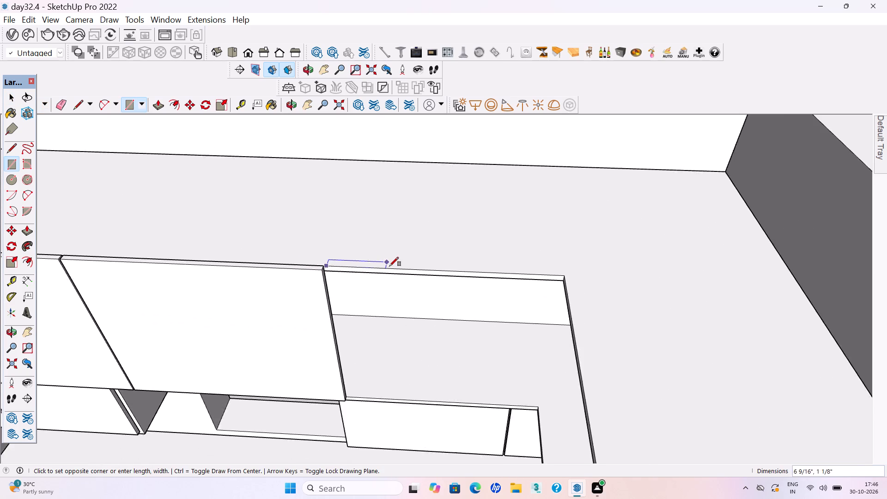
scroll(389, 266, down, 2)
click(500, 369)
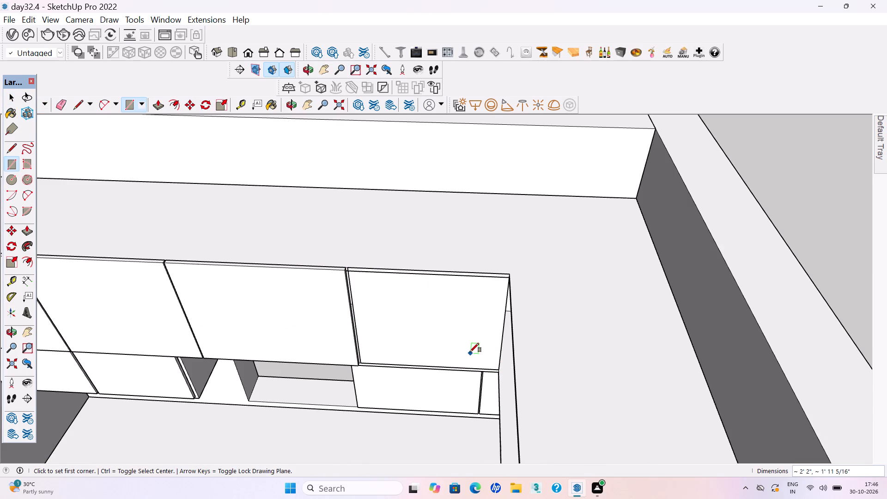
Extrude the fourth door rectangle flush with the third door's face and make it a group.
key(p)
click(358, 284)
click(308, 294)
key(space)
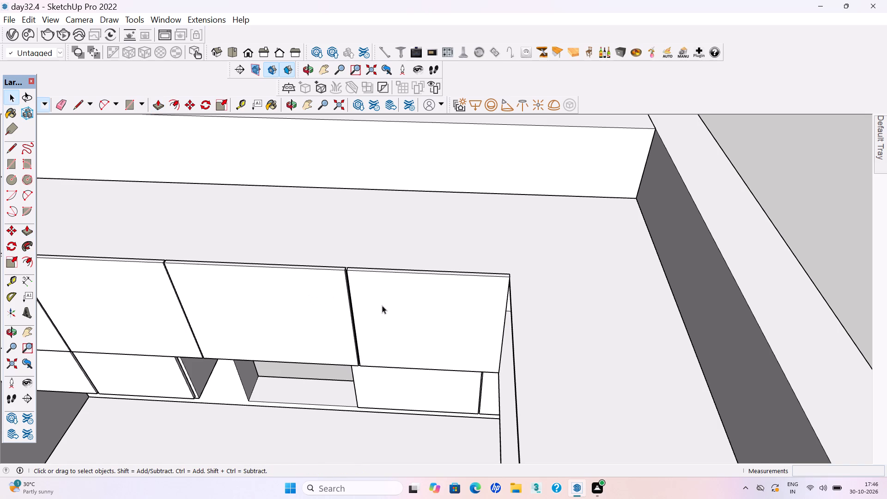
triple_click(382, 305)
right_click(378, 305)
click(420, 164)
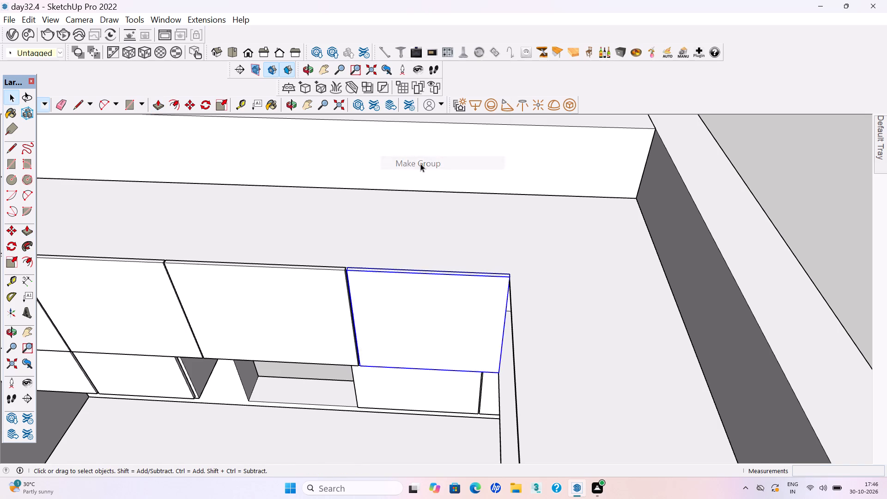
scroll(442, 251, down, 17)
click(638, 290)
scroll(351, 244, down, 3)
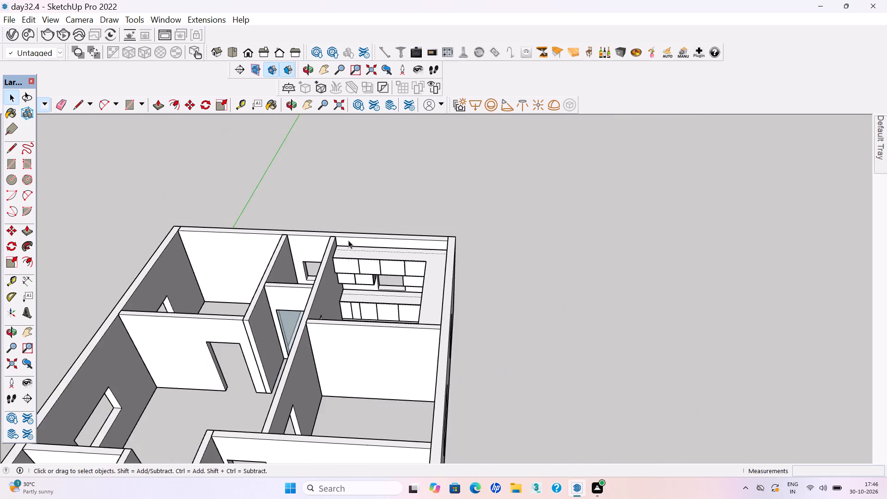
scroll(348, 240, down, 5)
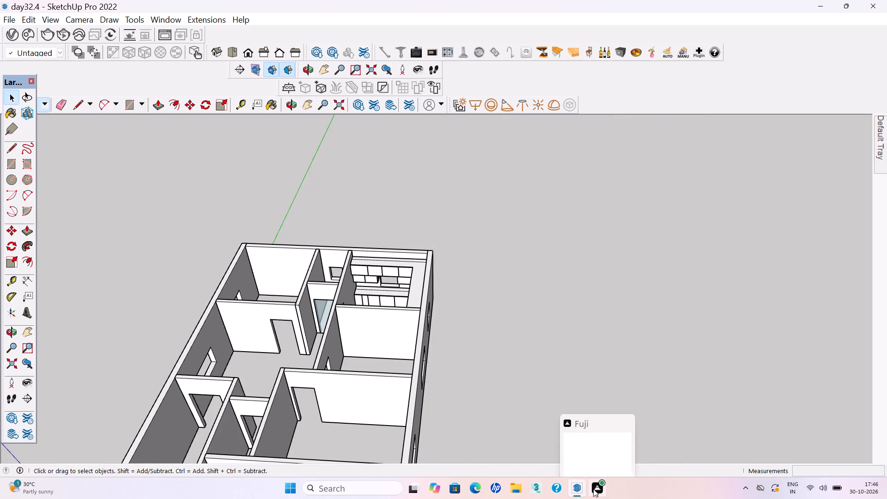
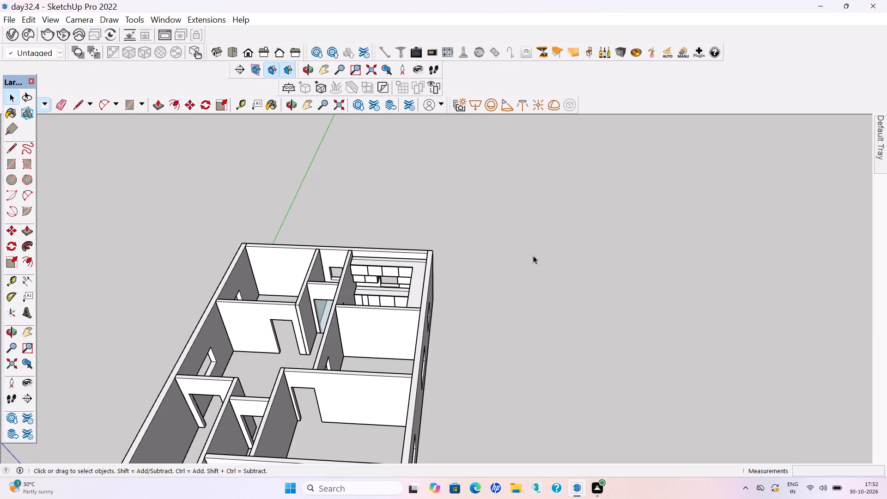
Place a floor guide 2' out from the back wall of the corner room at the opposite end from the kitchen.
click(493, 303)
scroll(487, 318, down, 5)
middle_drag(445, 200, 491, 268)
scroll(269, 315, up, 4)
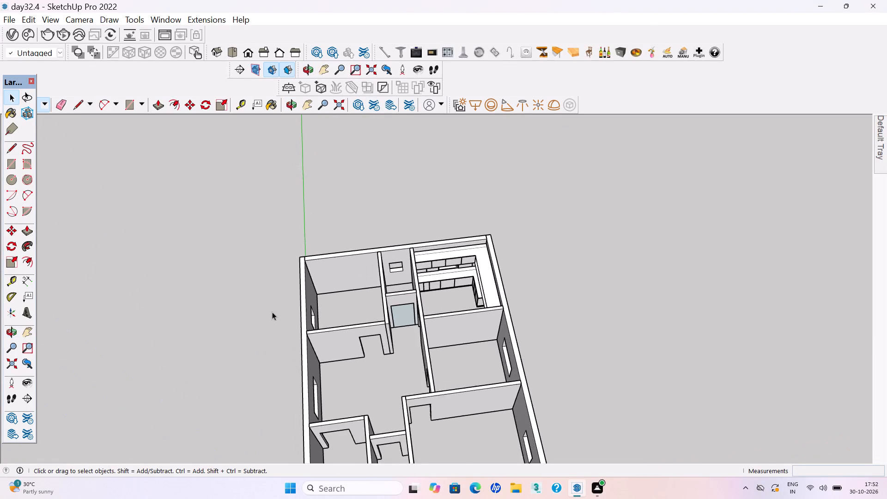
scroll(305, 307, up, 7)
middle_drag(421, 307, 321, 315)
middle_click(321, 315)
middle_drag(359, 329, 422, 348)
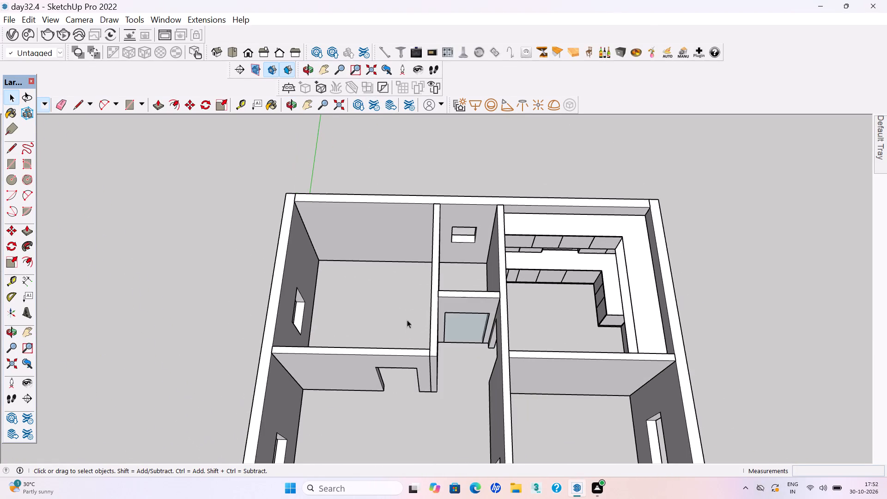
scroll(352, 286, up, 5)
middle_drag(352, 286, 357, 299)
scroll(352, 286, down, 1)
key(t)
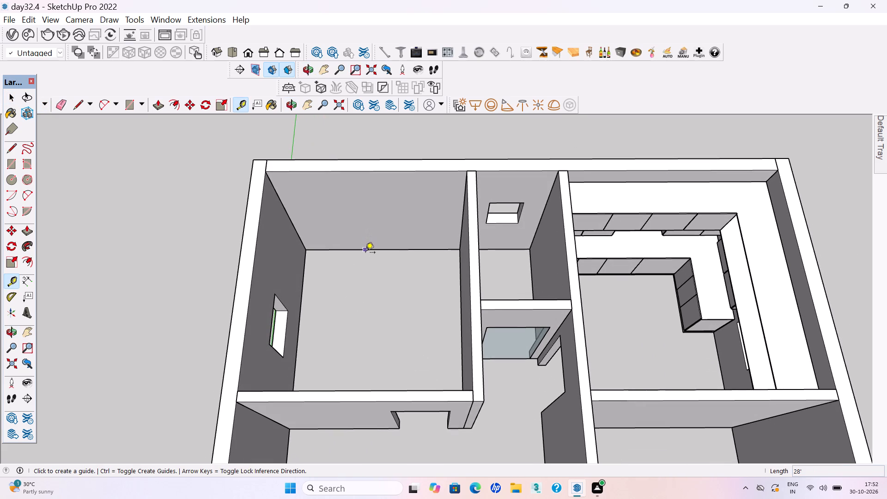
click(365, 253)
key(space)
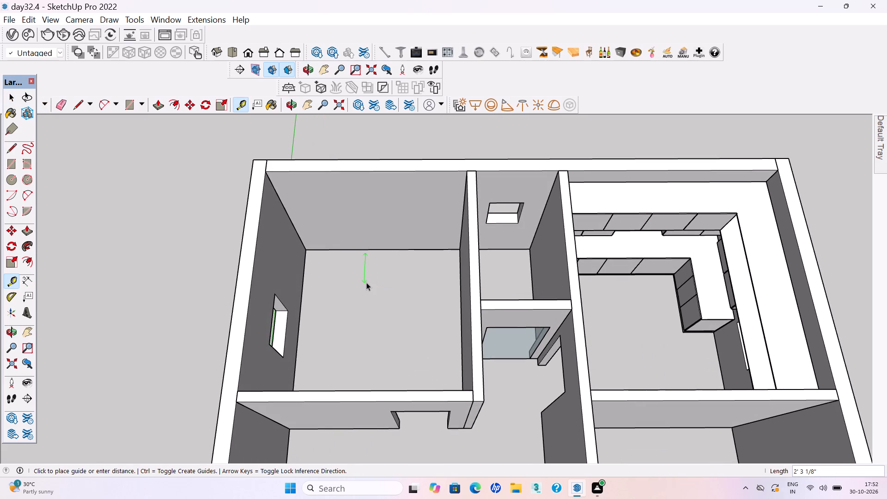
key(t)
click(379, 250)
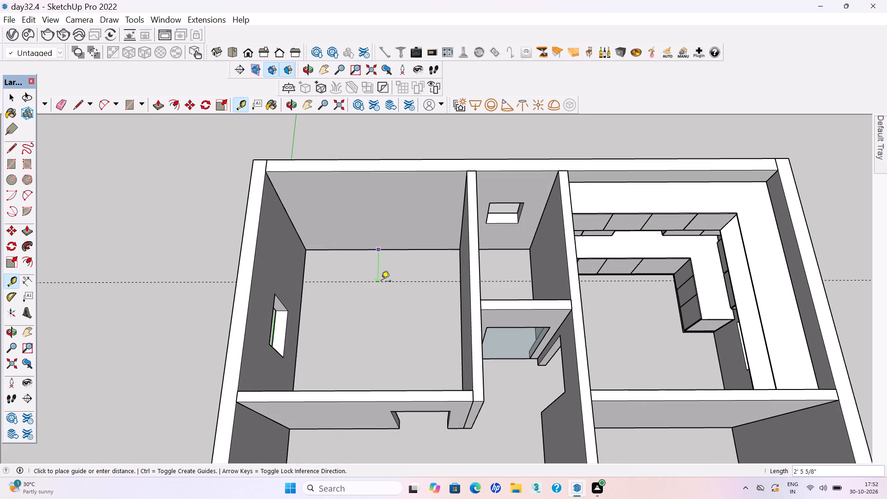
text(2')
key(Return)
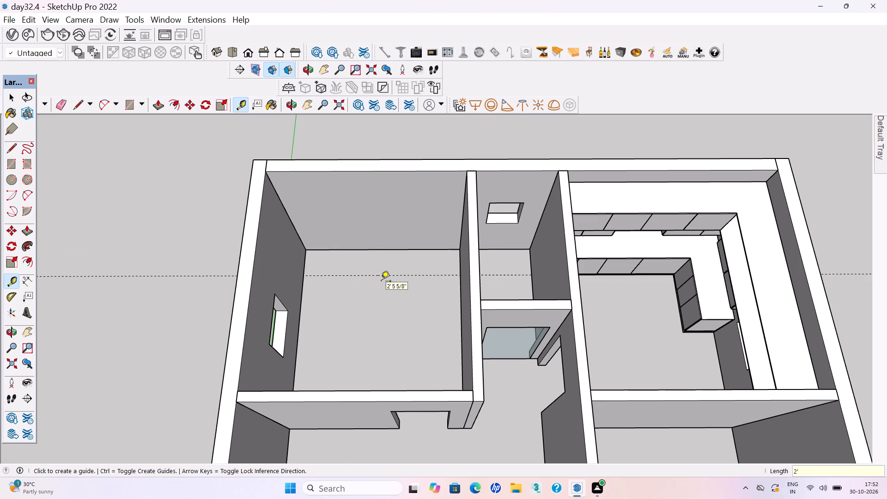
Draw a 2' deep floor rectangle from the back wall to the guide and stretch its short edge to the partition wall.
key(r)
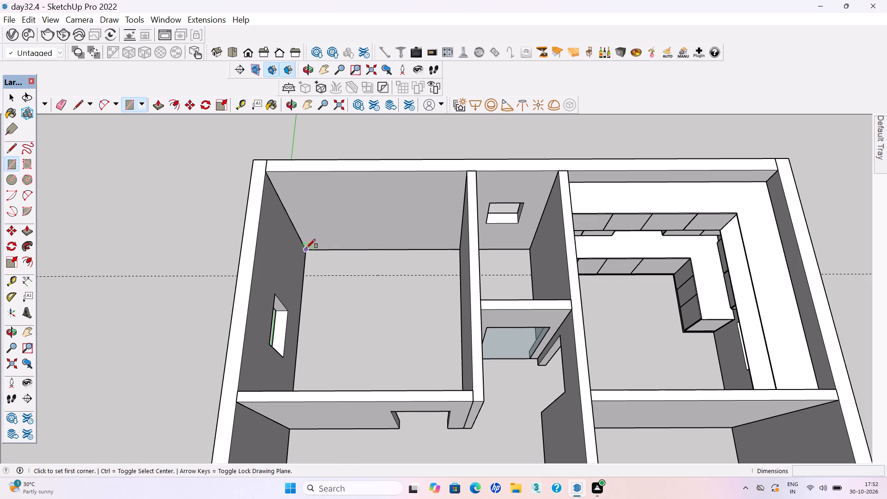
click(306, 248)
click(457, 274)
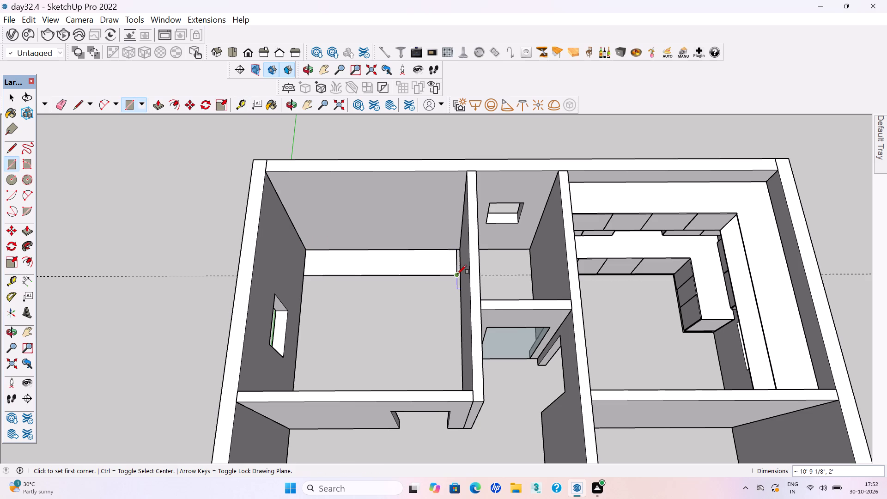
key(space)
scroll(454, 271, up, 12)
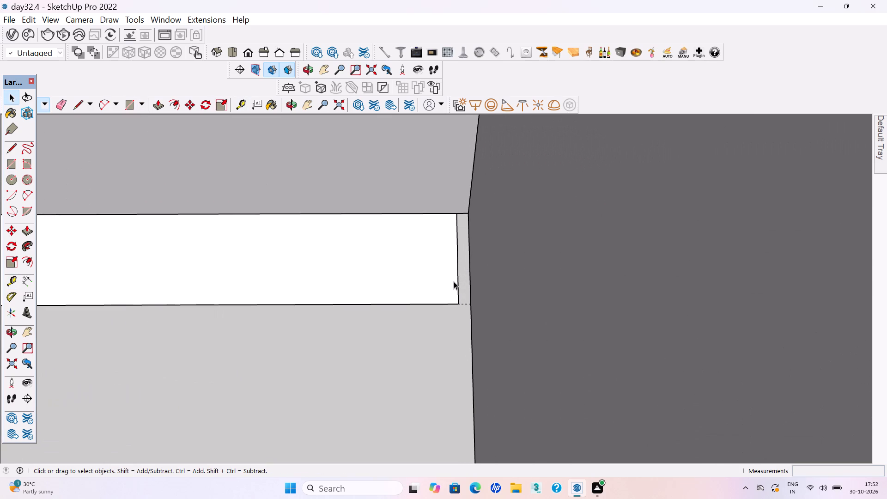
click(457, 287)
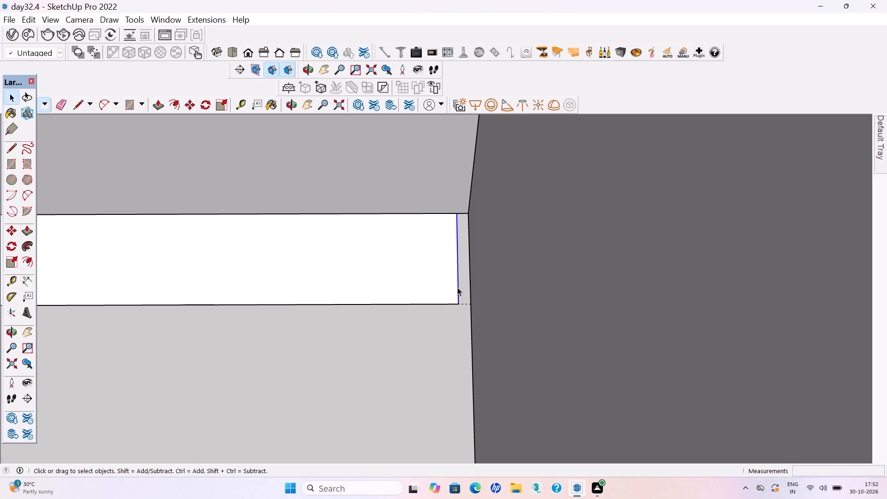
key(m)
click(457, 287)
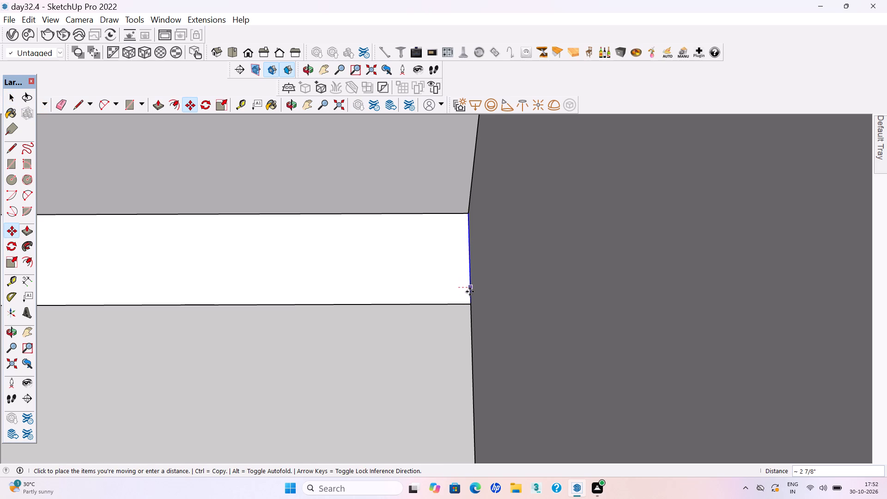
click(470, 292)
key(space)
Make the floor rectangle a group and extrude it up 3" as the cabinet base.
scroll(462, 318, down, 8)
double_click(375, 284)
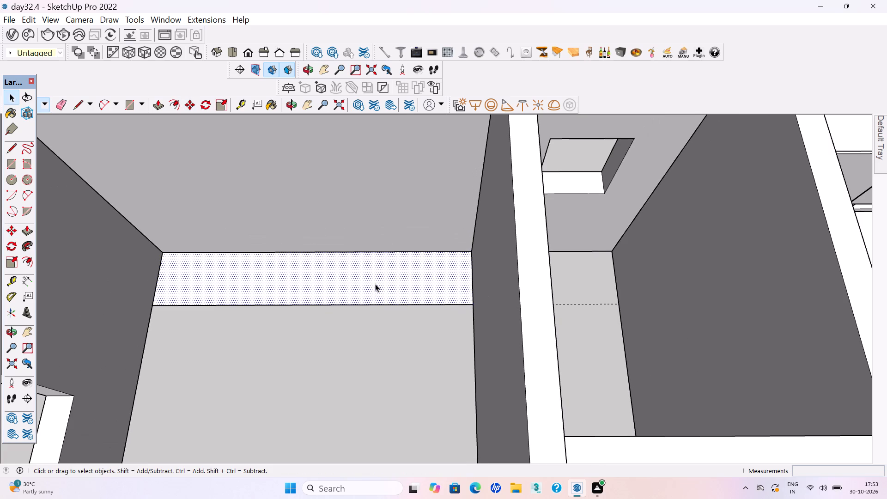
right_click(374, 282)
click(415, 152)
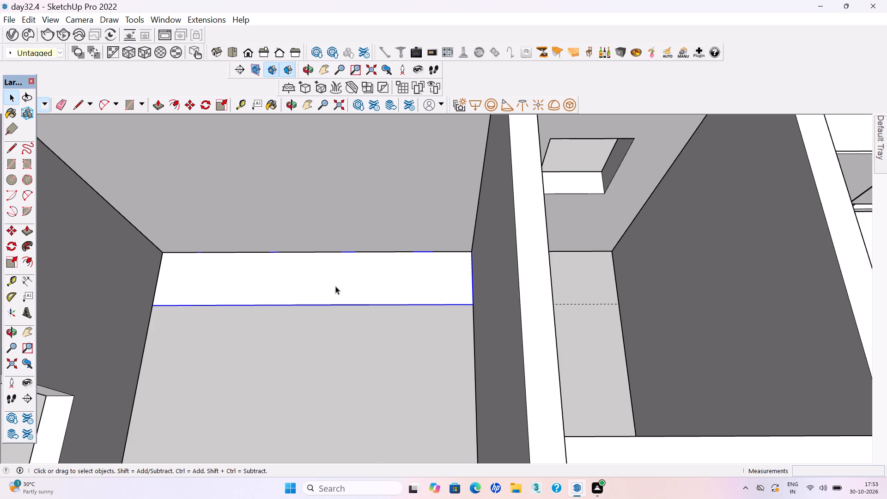
double_click(335, 286)
key(p)
click(335, 286)
text(3")
key(Return)
key(space)
click(331, 375)
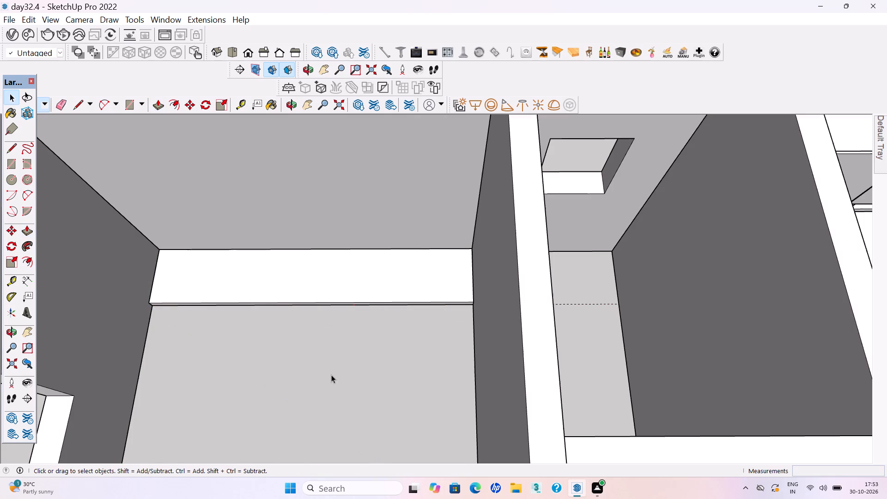
Save the model.
key(ctrl+s)
key(ctrl+s)
Draw an 11' by 2' rectangle over the top of the base and make it a group.
key(r)
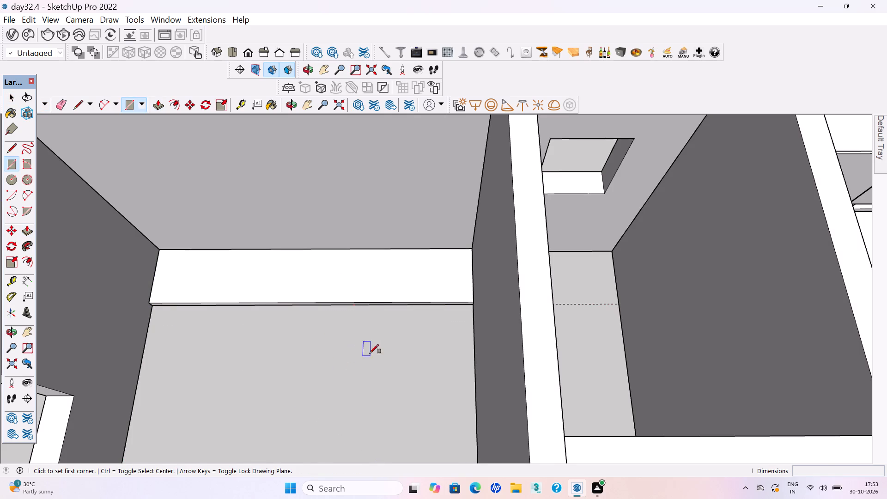
scroll(409, 348, down, 5)
middle_drag(273, 333, 268, 300)
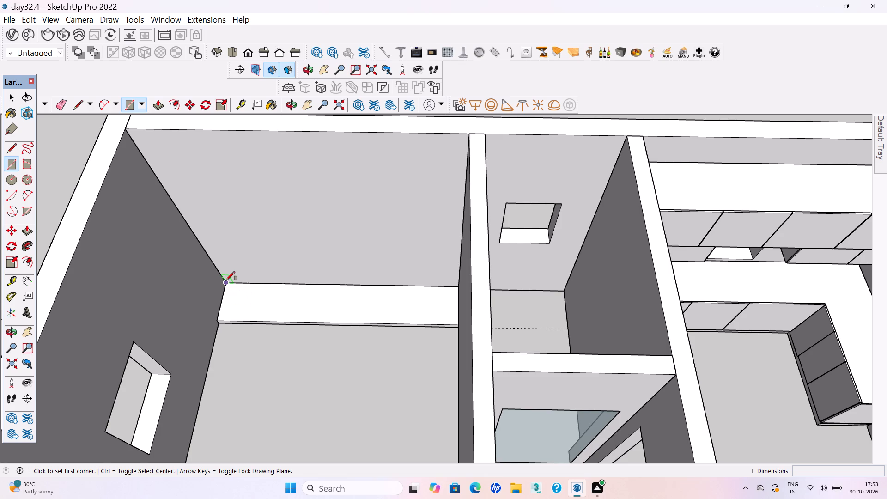
click(226, 280)
click(456, 323)
key(space)
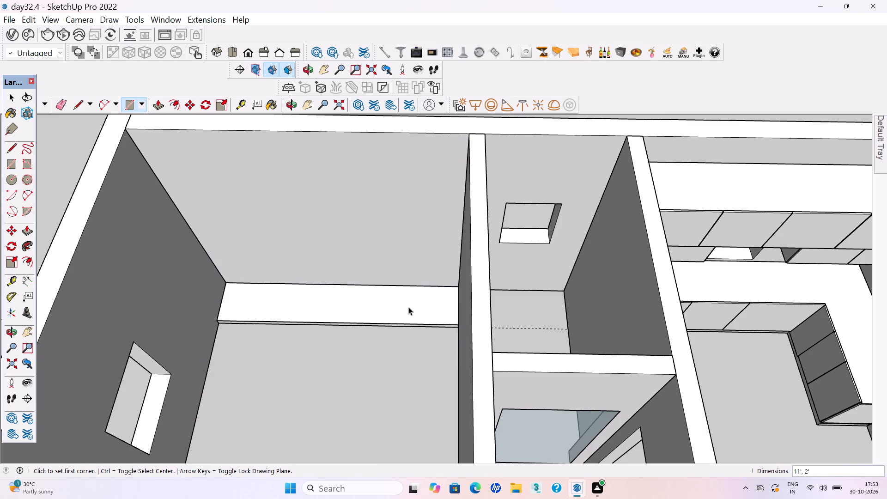
double_click(375, 316)
right_click(374, 315)
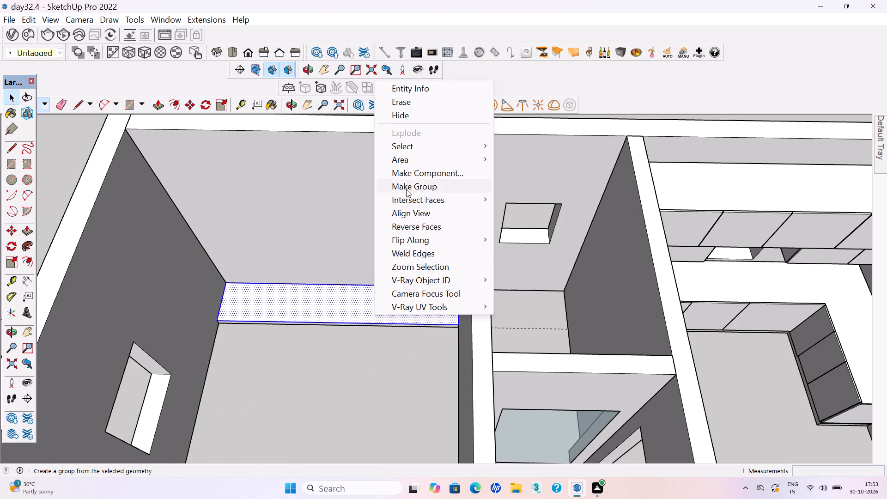
click(406, 187)
Extrude the grouped rectangle up 7' to form the cabinet body.
double_click(371, 307)
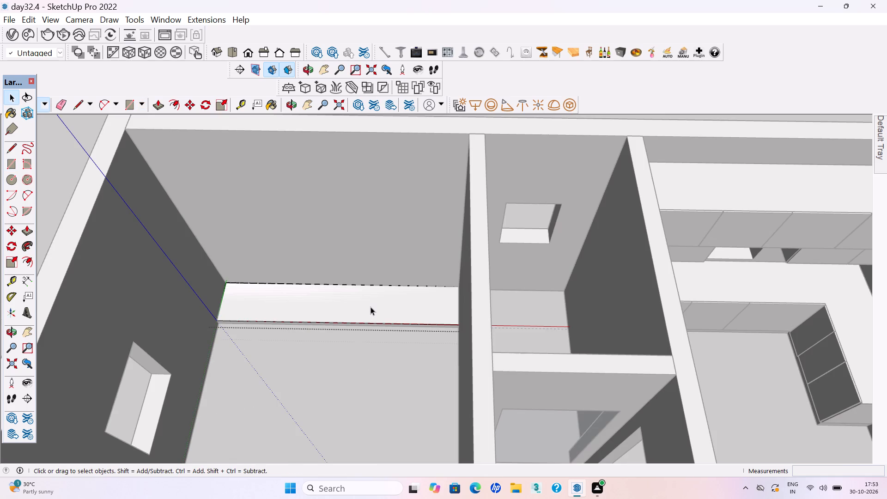
click(371, 307)
key(p)
click(371, 307)
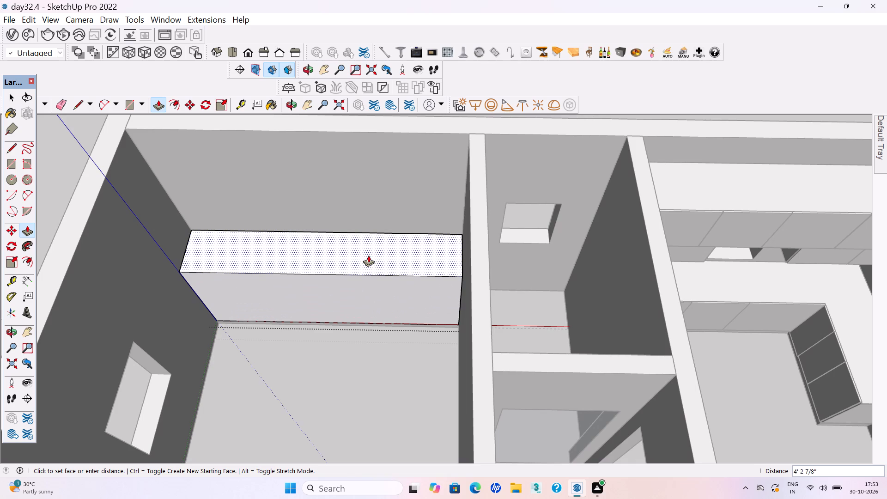
text(7')
key(Return)
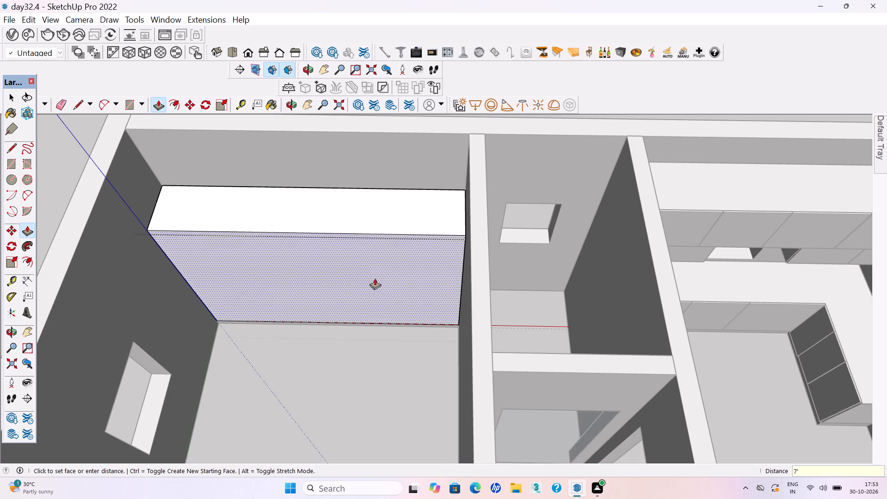
key(space)
Offset the outline of the cabinet body's front face inward by 18 mm.
scroll(388, 311, down, 5)
middle_drag(285, 319, 302, 257)
scroll(318, 317, up, 2)
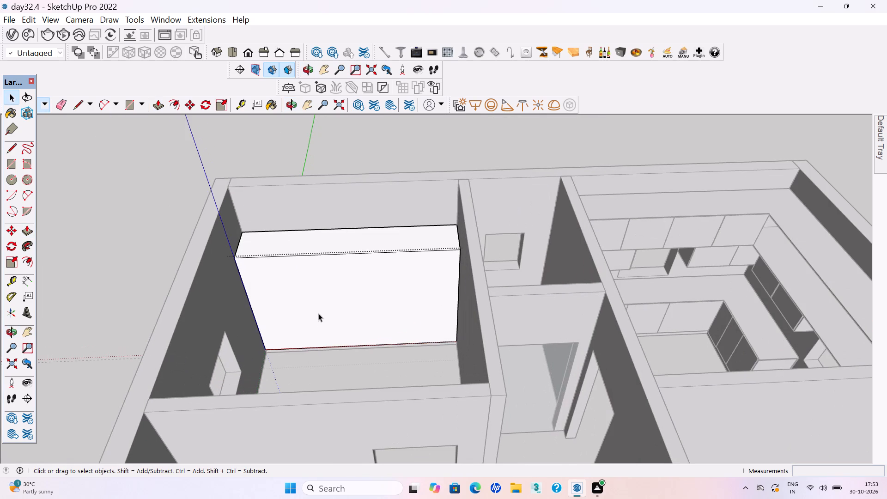
click(318, 313)
scroll(318, 313, up, 2)
key(f)
click(314, 286)
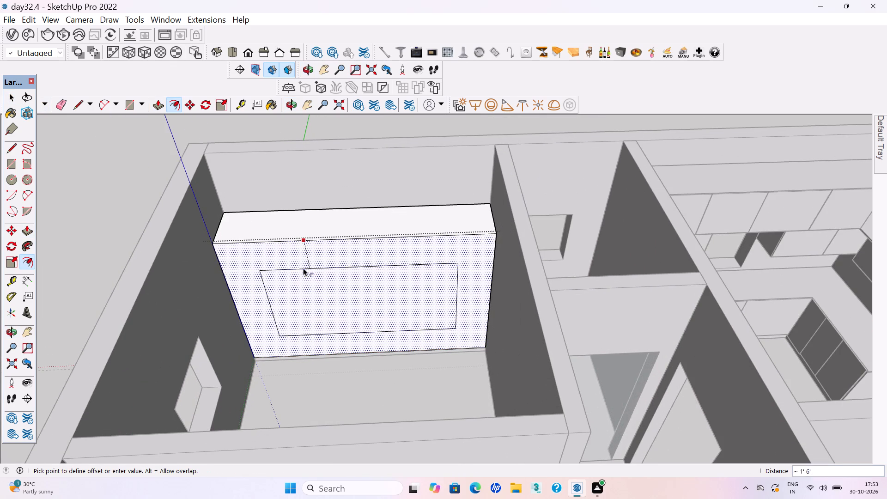
key(1)
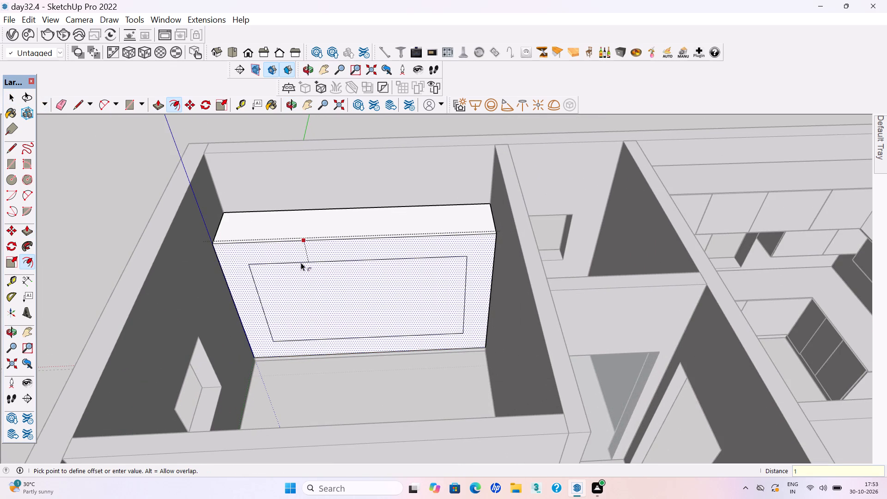
text(8n)
key(BackSpace)
text(mm)
key(Return)
key(space)
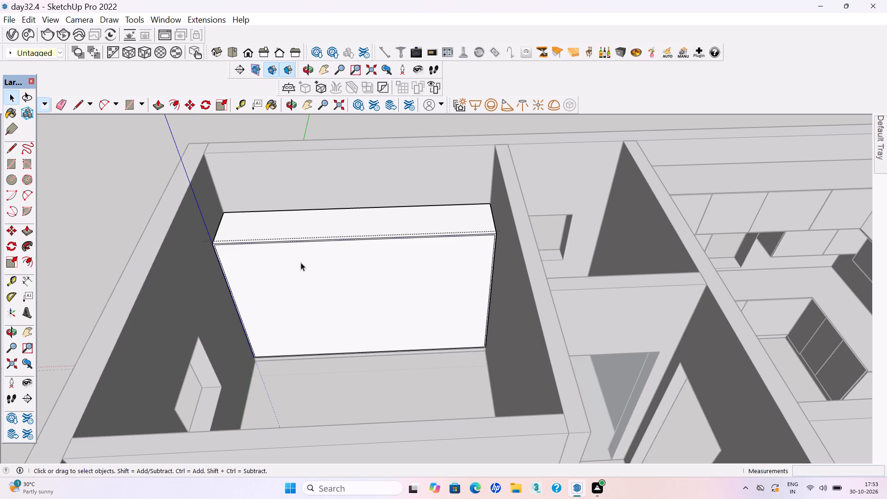
Push the inset front face back into the cabinet body to hollow it out, and leave the group.
click(304, 286)
key(p)
click(315, 343)
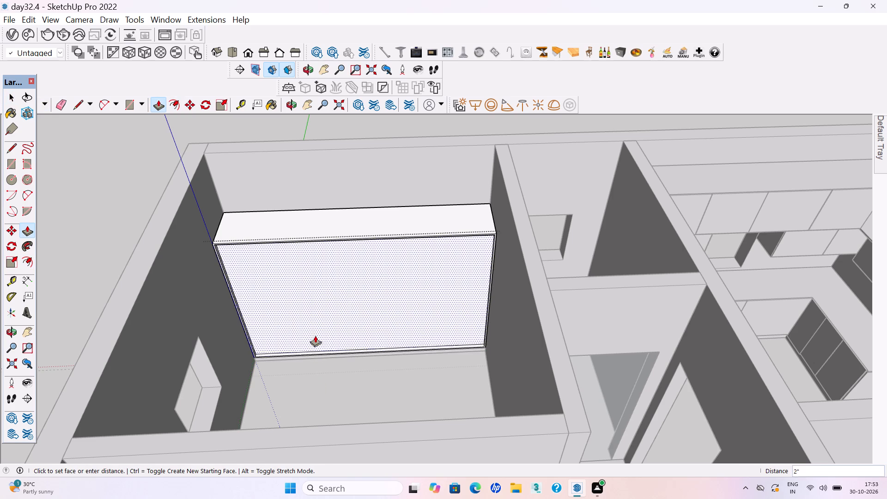
click(313, 316)
scroll(328, 328, down, 6)
key(space)
click(170, 250)
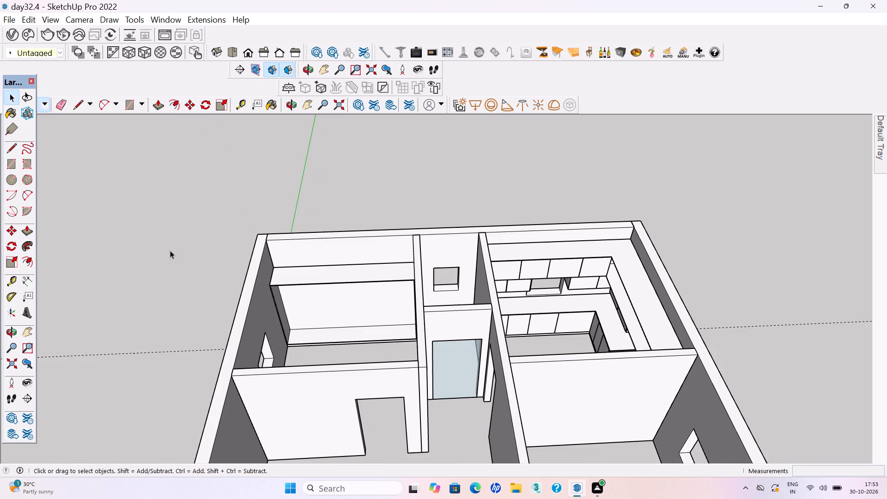
Save the model.
key(ctrl+s)
key(ctrl+s)
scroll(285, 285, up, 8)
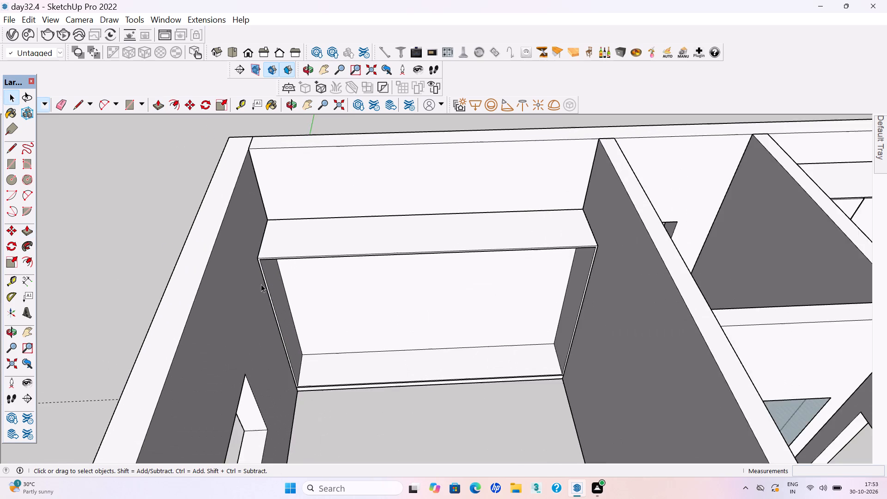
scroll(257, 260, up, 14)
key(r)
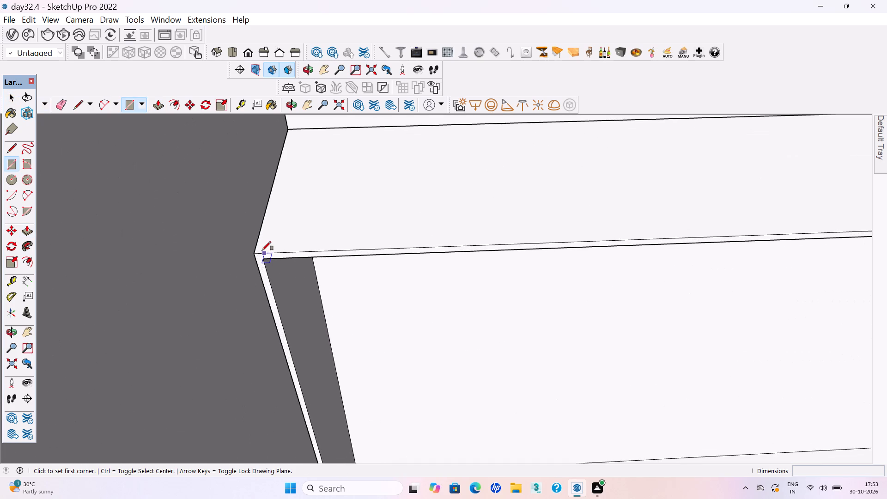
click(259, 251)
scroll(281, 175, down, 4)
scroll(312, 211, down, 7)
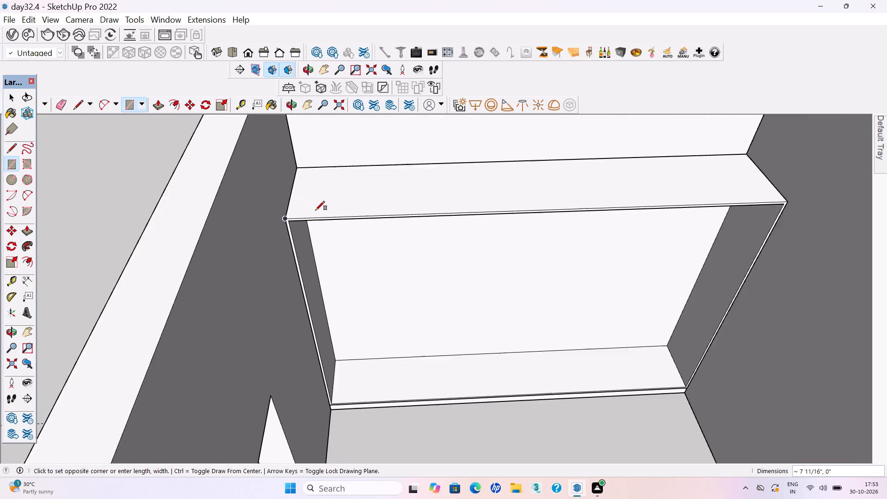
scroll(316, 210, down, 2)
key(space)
Place a vertical guide from the cabinet's side edge at the middle of its front.
key(t)
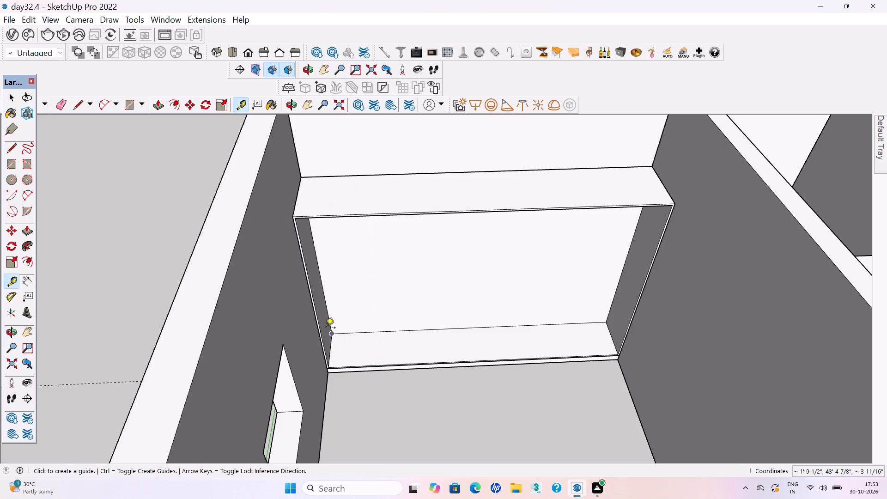
click(316, 322)
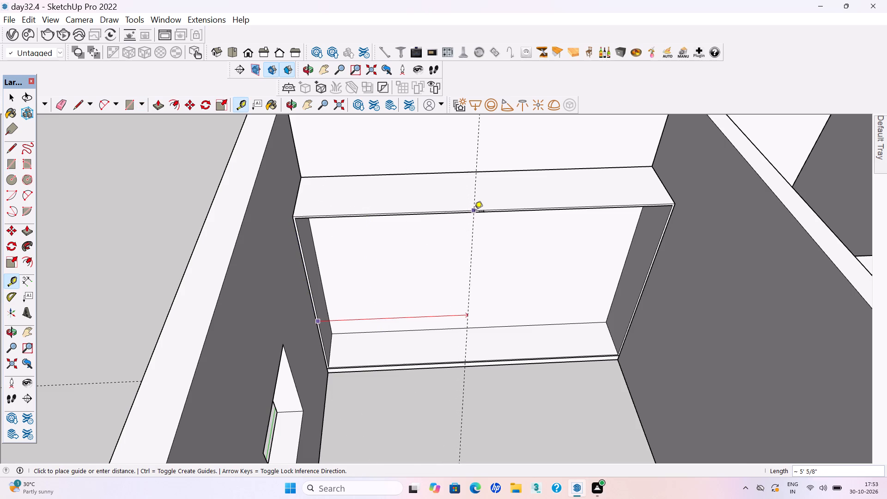
click(486, 211)
Draw the first door, about 2' 8" by 7' 3", from the left top corner of the wardrobe front and extrude it 18 mm.
key(r)
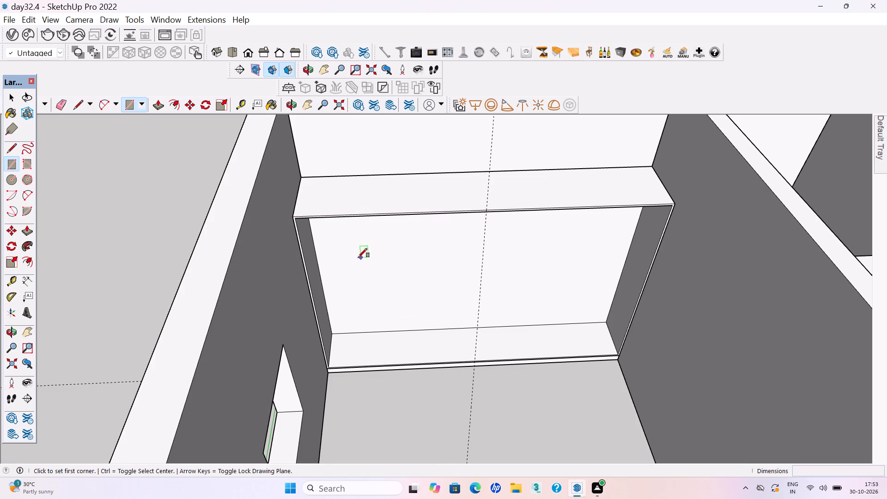
click(292, 219)
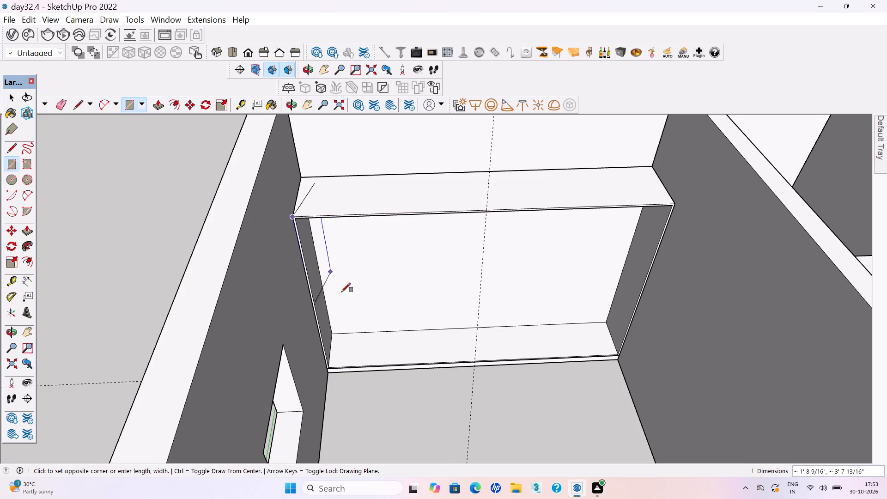
click(400, 370)
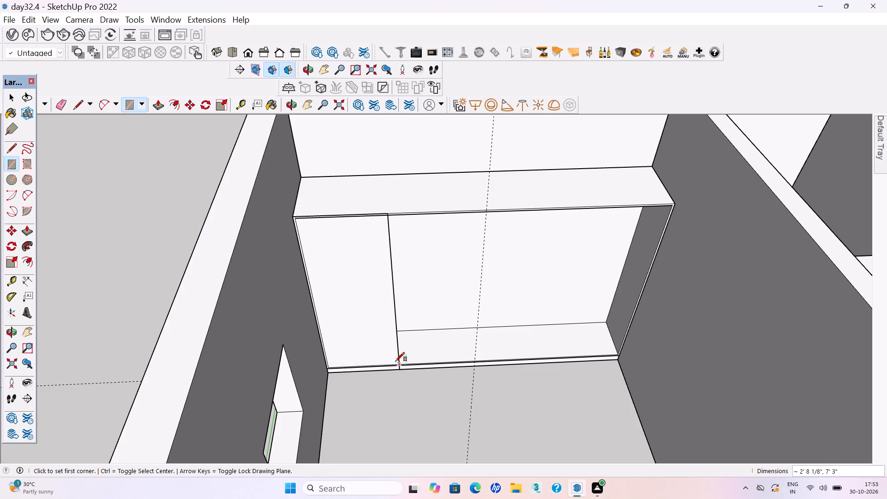
key(p)
click(352, 269)
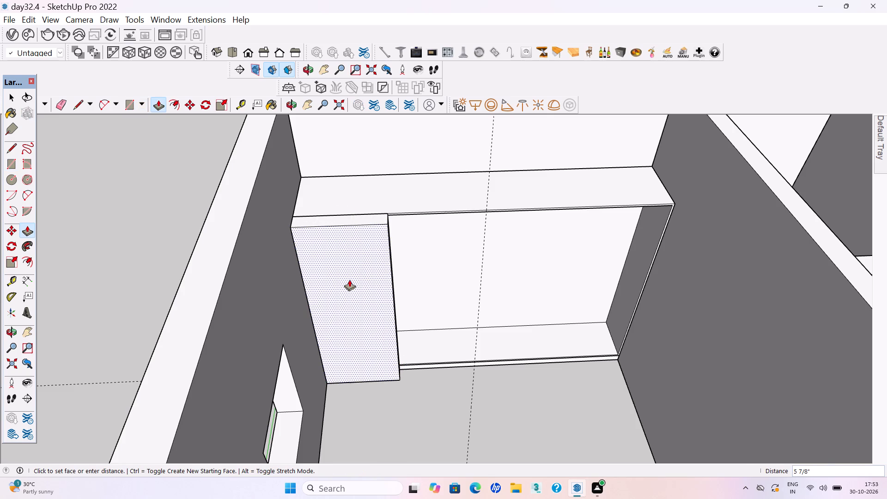
text(18mm)
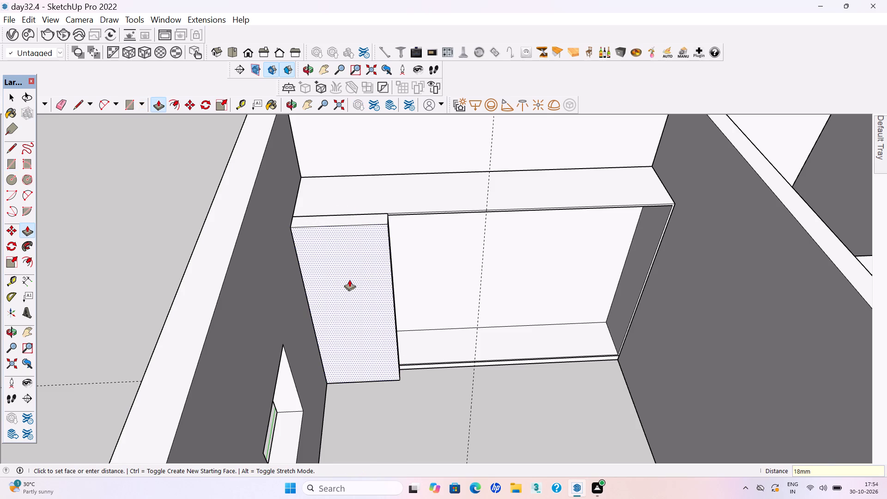
key(Return)
Make the first wardrobe door, with all its faces and edges, into a group.
key(space)
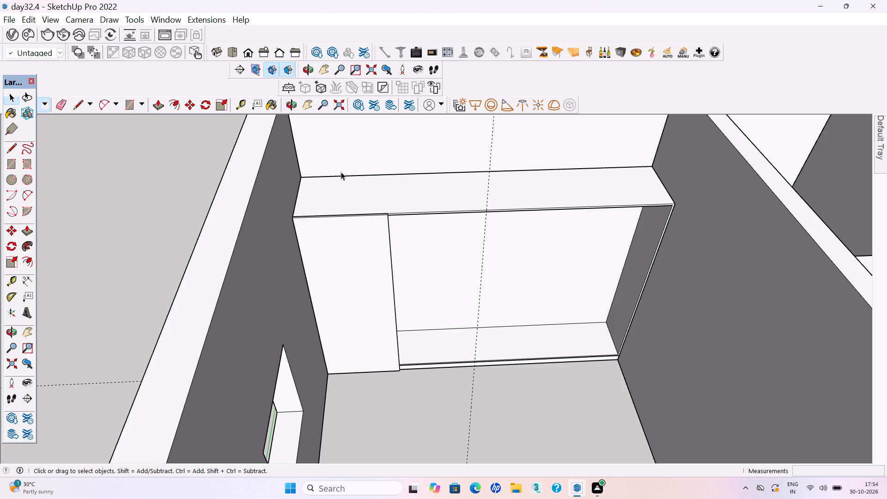
scroll(352, 211, up, 3)
triple_click(364, 243)
right_click(364, 243)
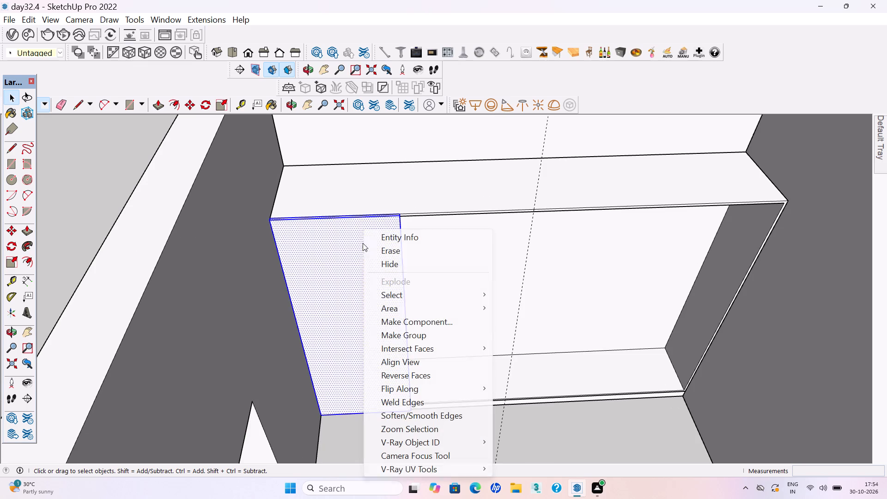
click(421, 334)
scroll(351, 304, down, 2)
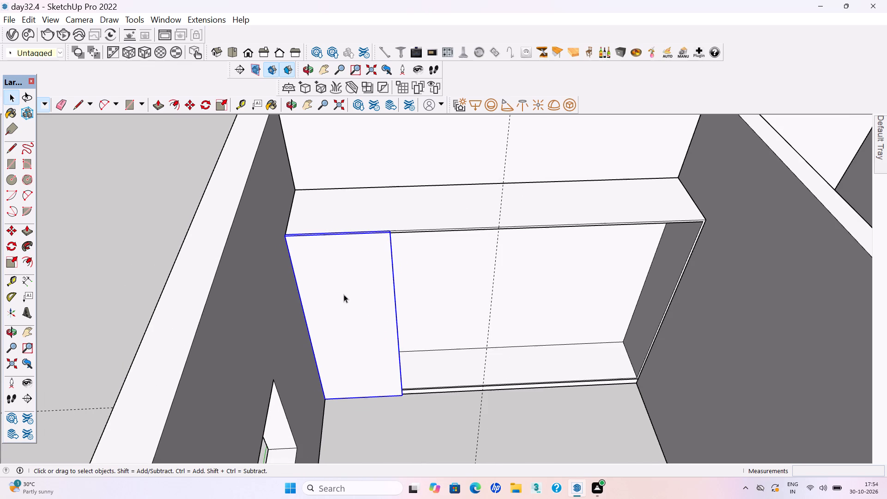
Draw the second door, about 2' 10" by 6' 11", from the first door to the centre guide and extrude it flush with the first.
key(r)
scroll(486, 209, up, 4)
scroll(426, 236, up, 4)
scroll(346, 255, up, 6)
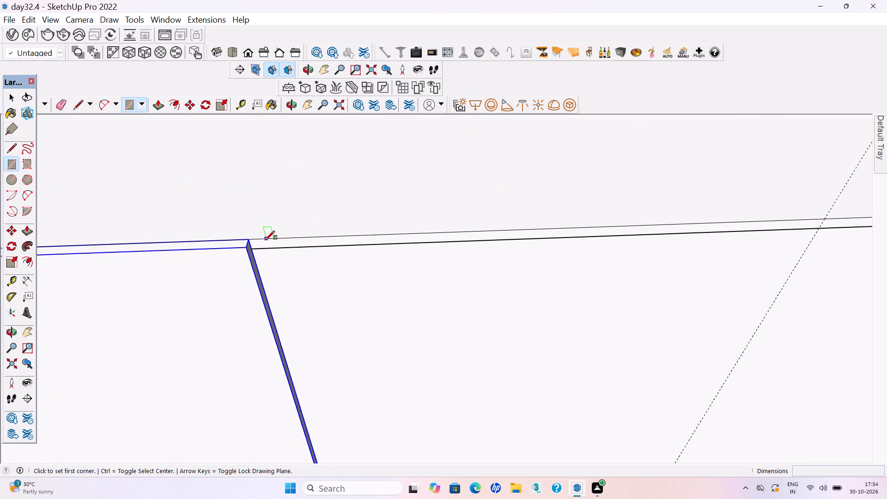
scroll(266, 240, up, 2)
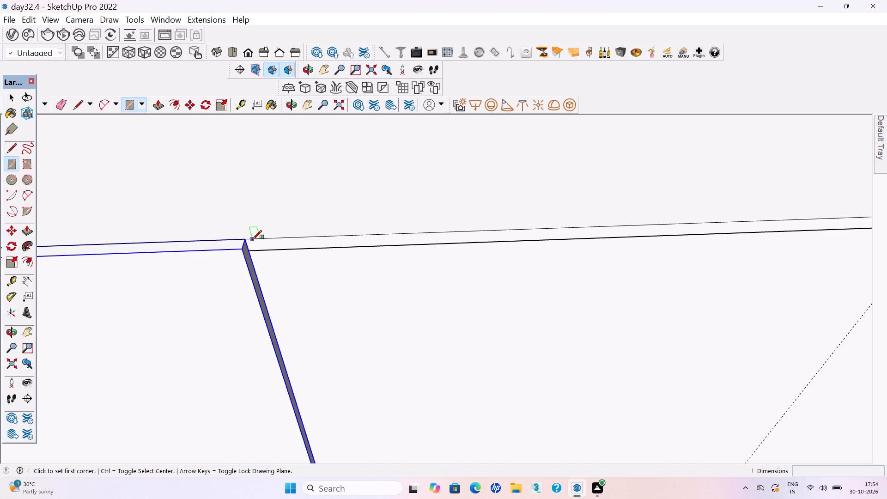
click(253, 239)
scroll(300, 214, down, 17)
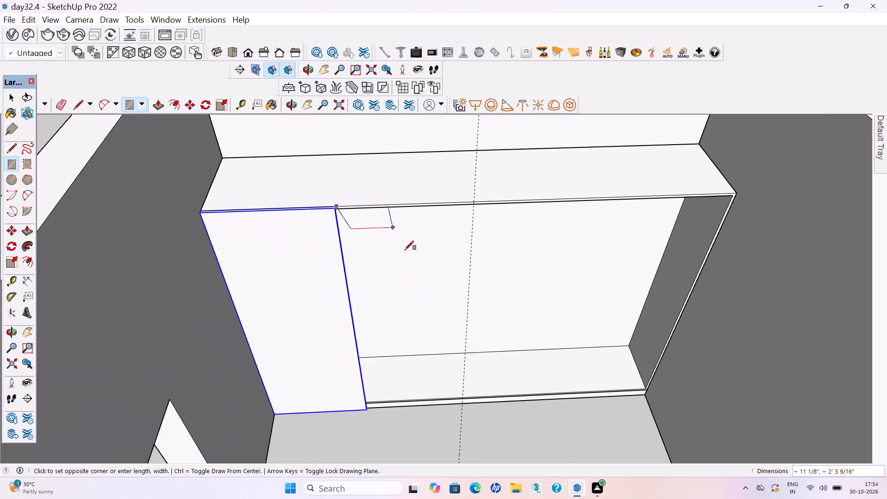
click(466, 398)
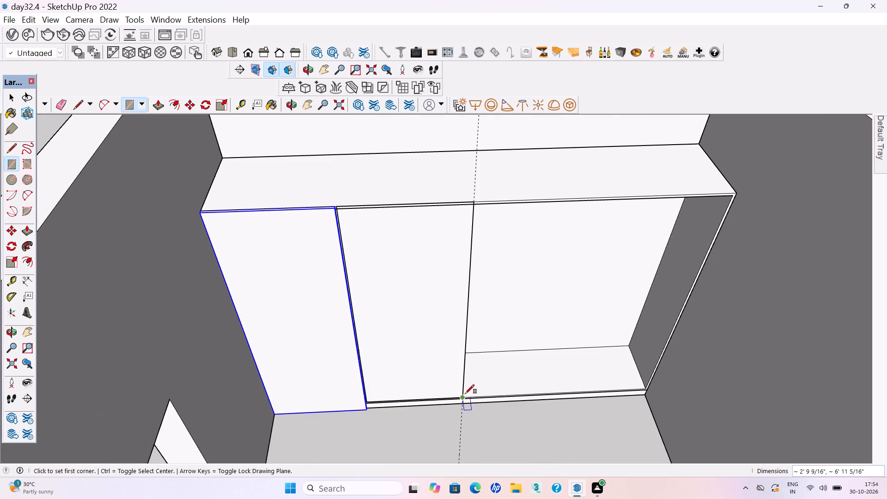
key(p)
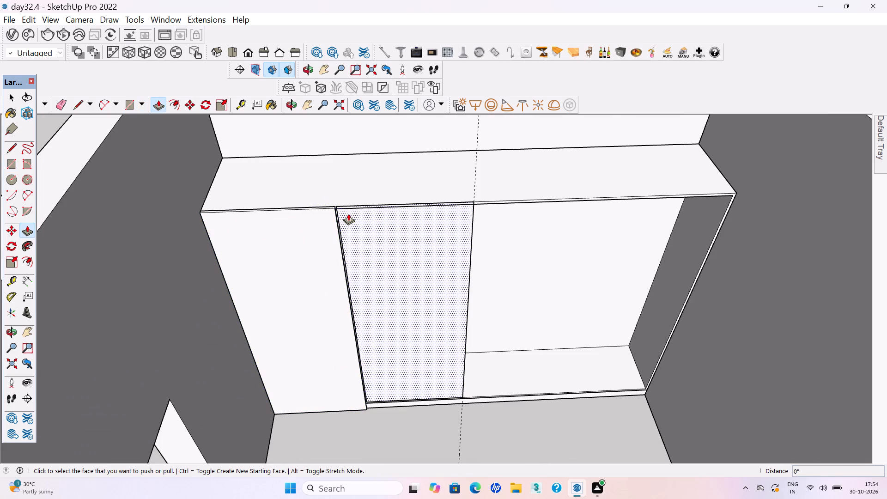
click(343, 215)
click(320, 233)
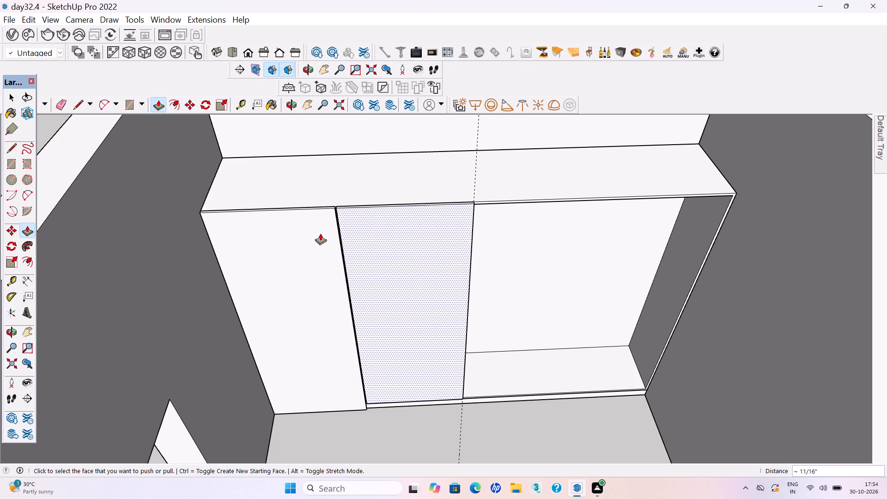
Make the second wardrobe door into a group and clear the selection.
scroll(340, 214, up, 4)
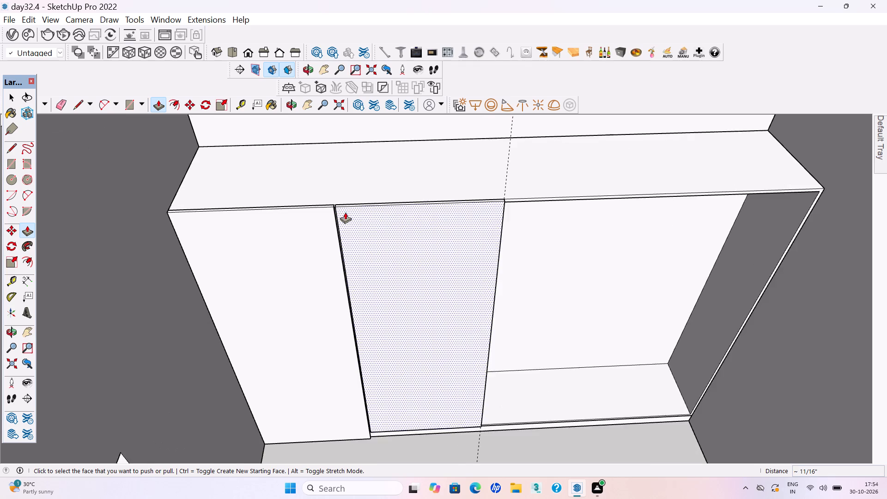
scroll(345, 212, up, 2)
key(space)
triple_click(381, 252)
right_click(381, 252)
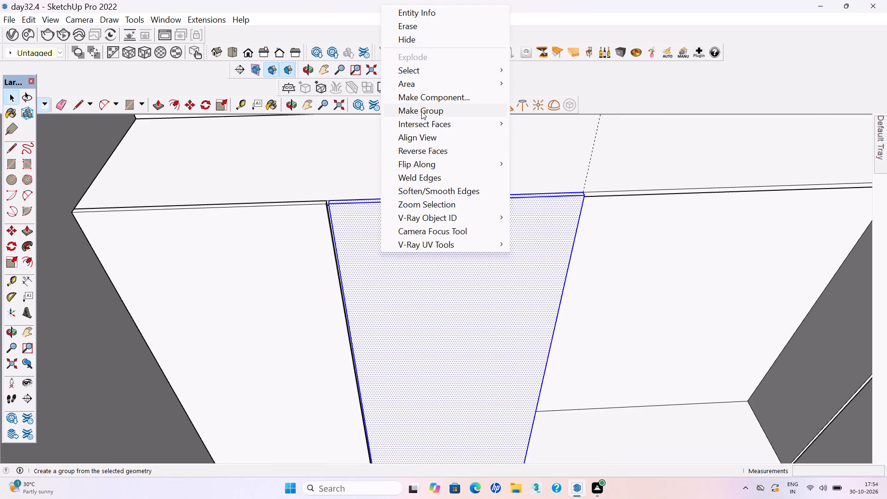
click(421, 111)
scroll(360, 273, down, 19)
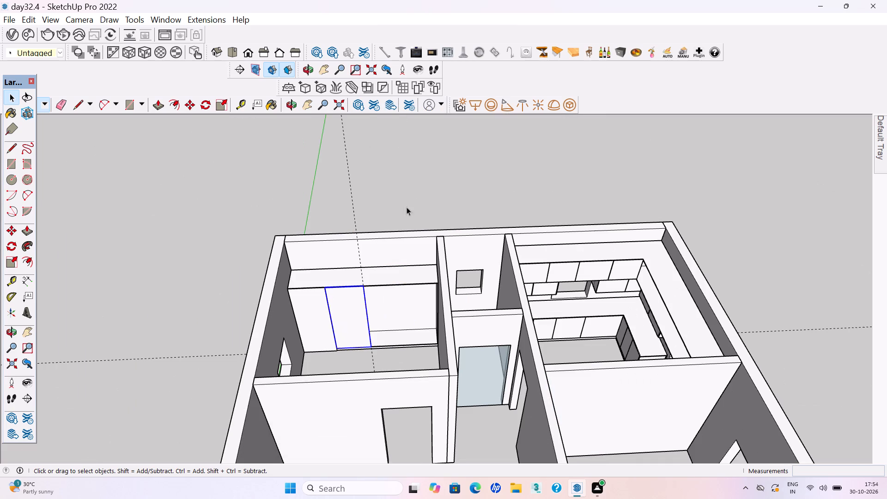
click(414, 195)
Draw the third door, about 2' 7" by 6' 11", on the far side of the centre guide and extrude it flush with the second.
key(r)
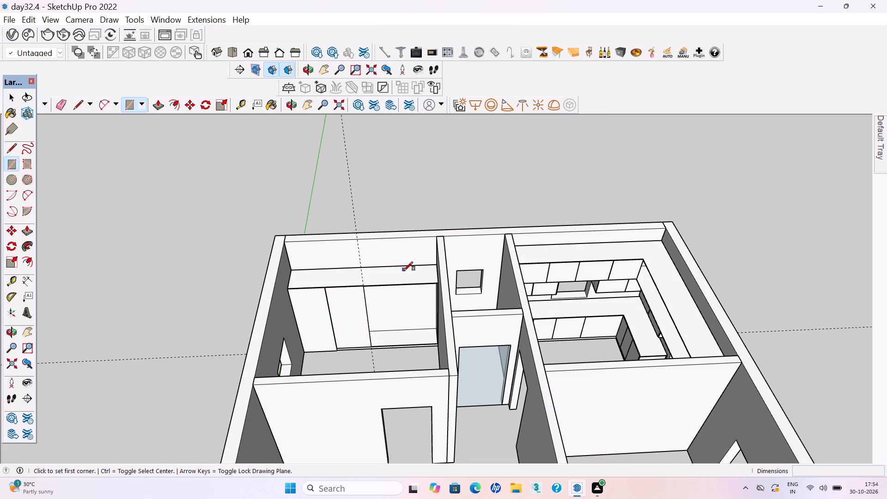
scroll(401, 292, up, 5)
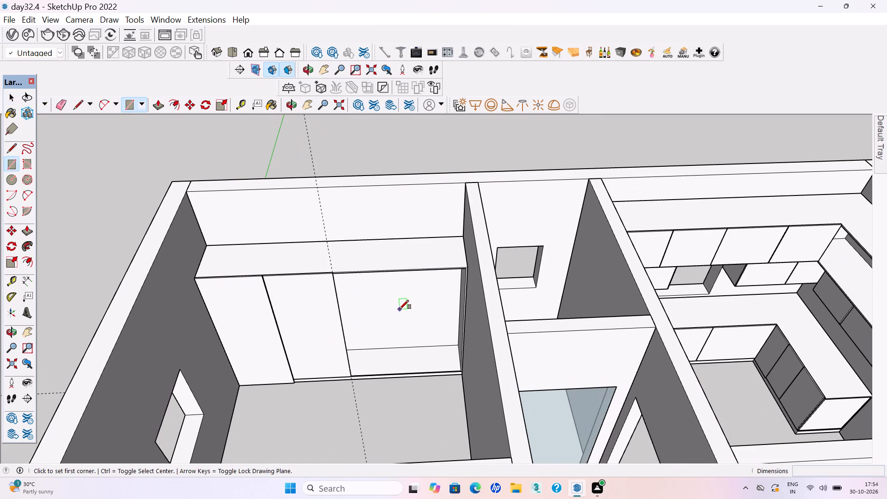
scroll(399, 309, up, 7)
scroll(293, 233, up, 2)
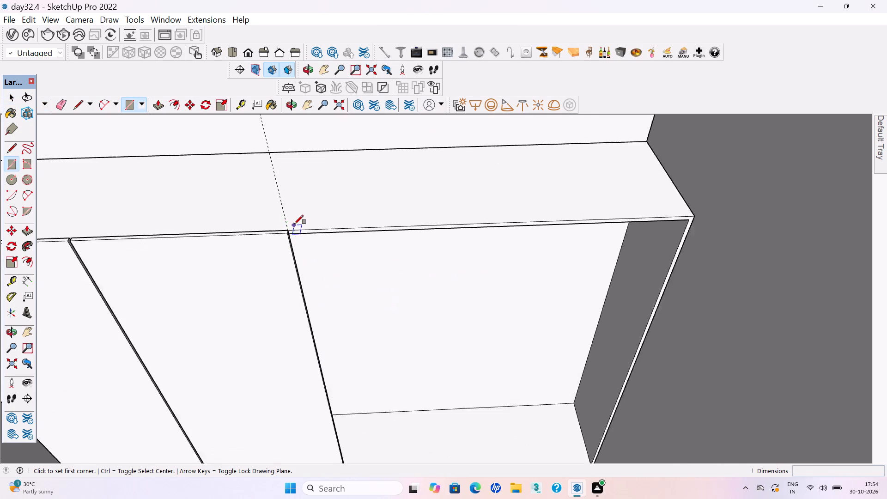
scroll(294, 224, up, 10)
click(289, 232)
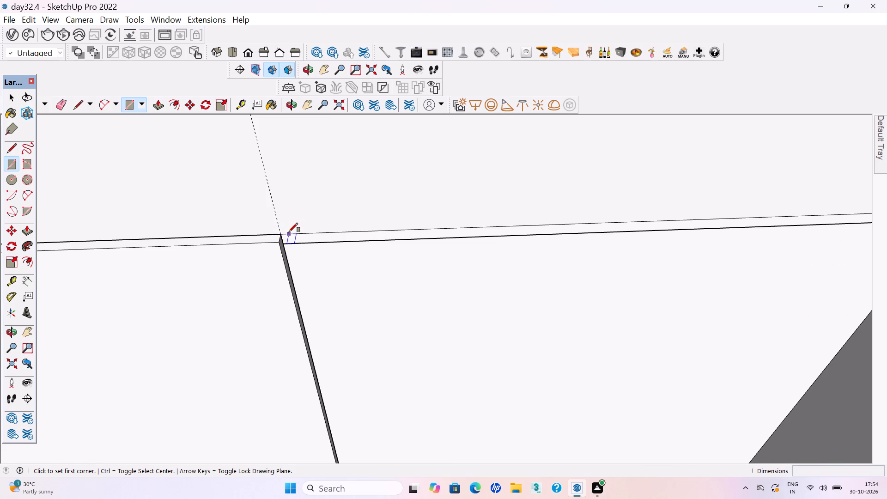
scroll(326, 204, down, 16)
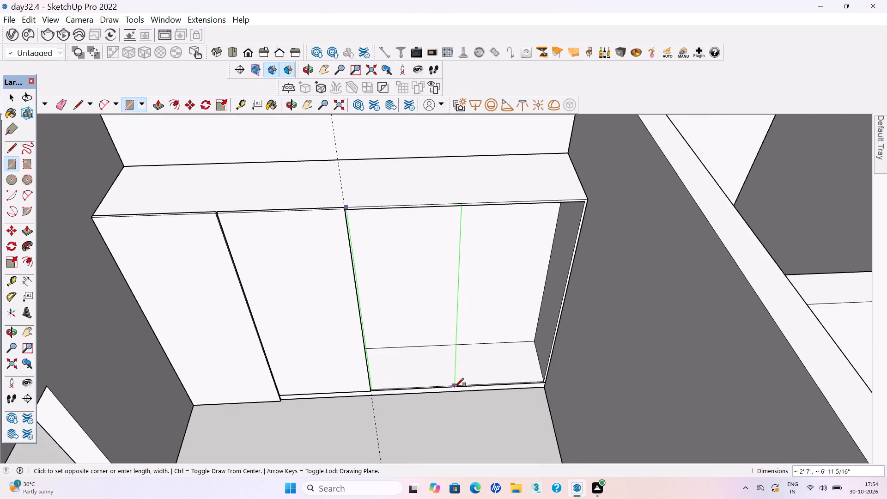
click(454, 389)
key(p)
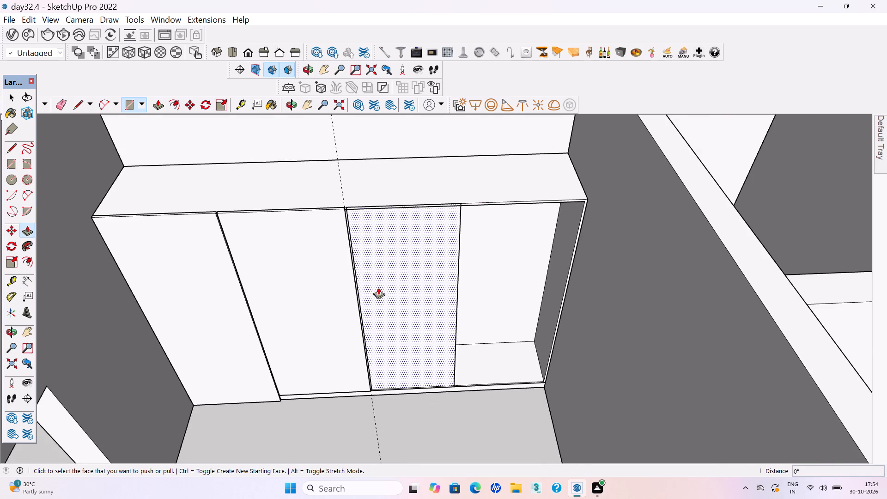
click(354, 221)
click(313, 232)
Make the third wardrobe door, with all its faces and edges, into a group.
key(space)
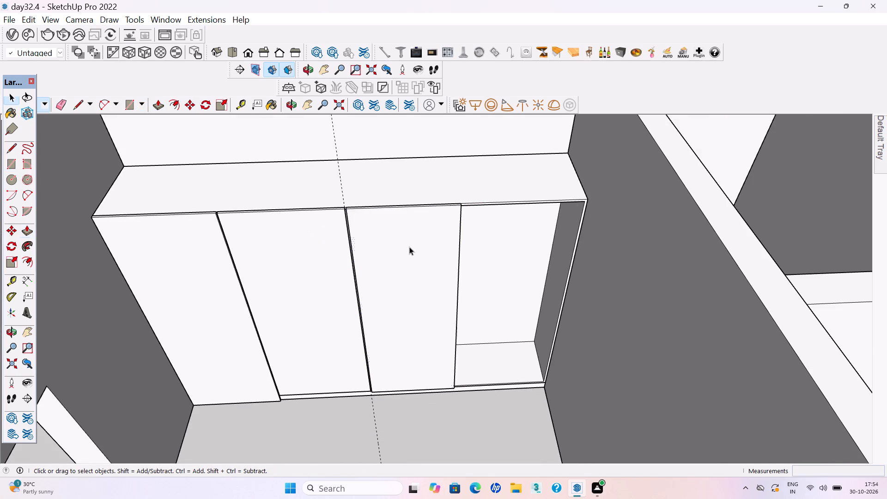
triple_click(409, 247)
right_click(409, 247)
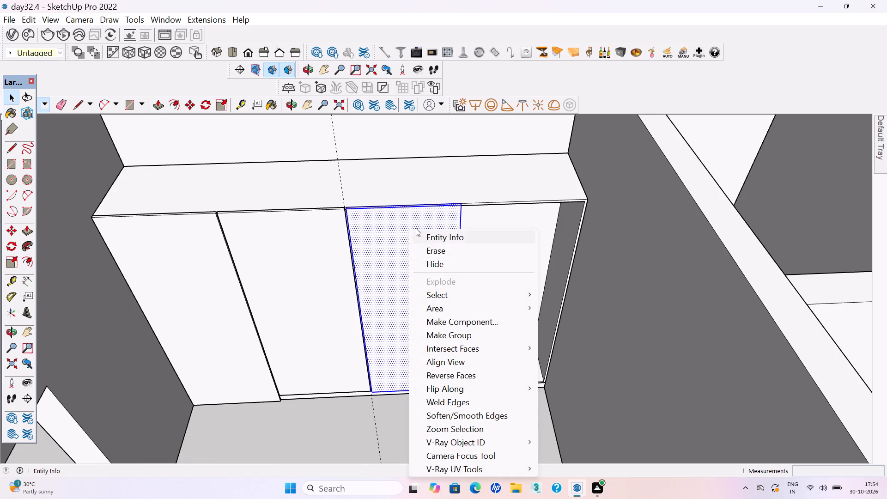
click(438, 339)
Save the model.
key(ctrl+s)
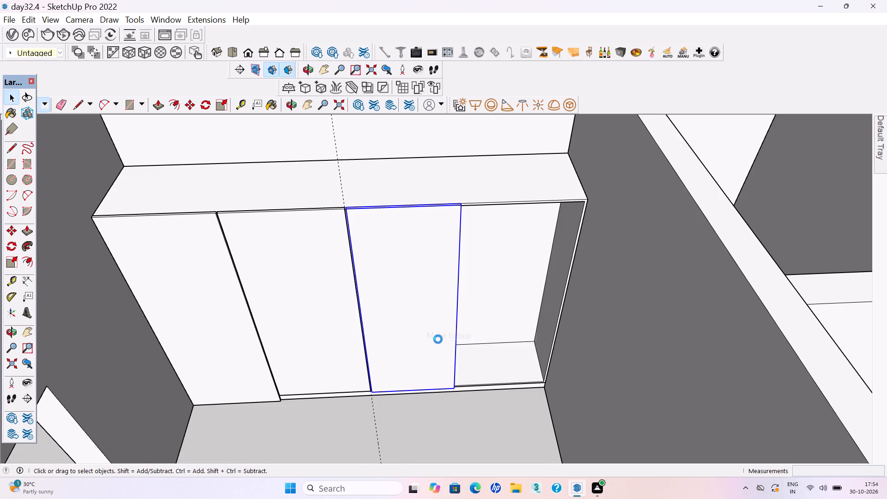
key(ctrl+s)
Draw the fourth door, about 2' 10" by 6' 11", over the remaining wardrobe opening and extrude it flush with the third.
key(r)
scroll(179, 241, down, 5)
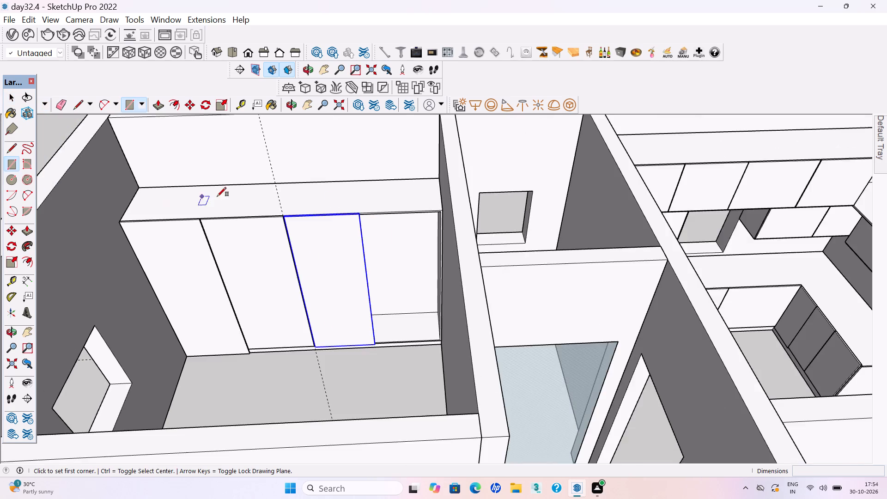
scroll(354, 200, up, 9)
scroll(309, 202, up, 8)
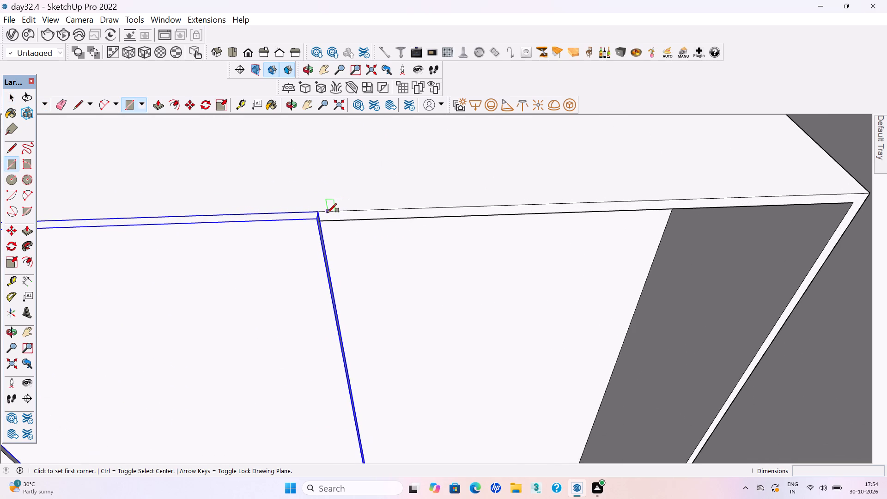
click(324, 213)
scroll(344, 205, down, 10)
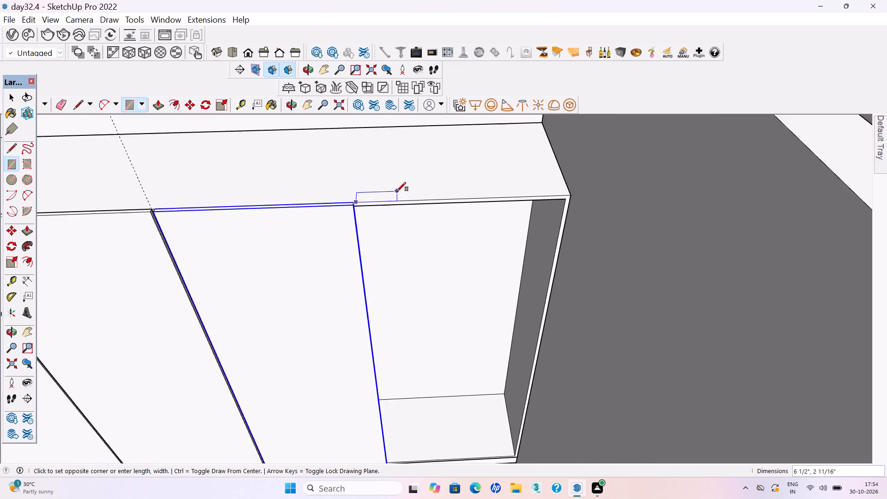
scroll(397, 191, down, 4)
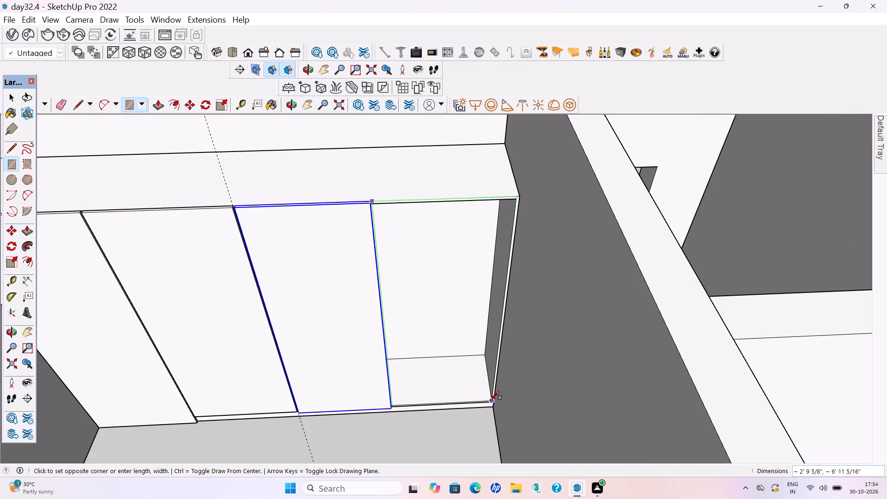
click(490, 400)
key(p)
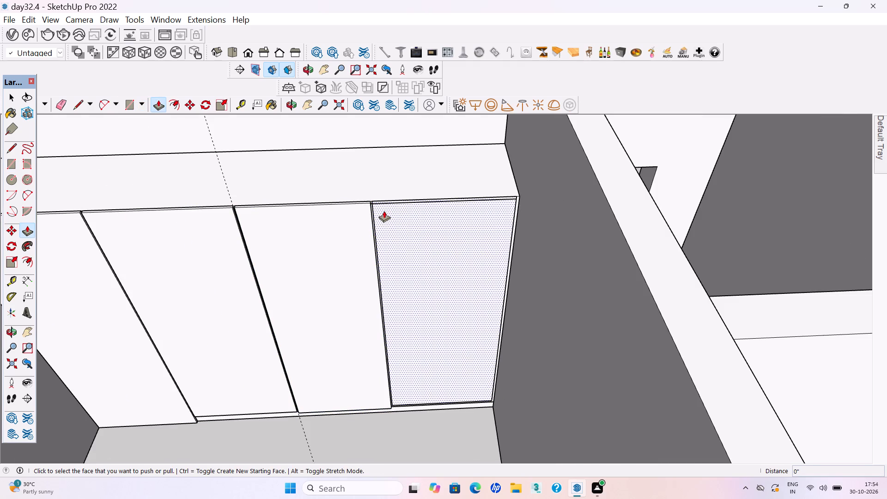
click(381, 208)
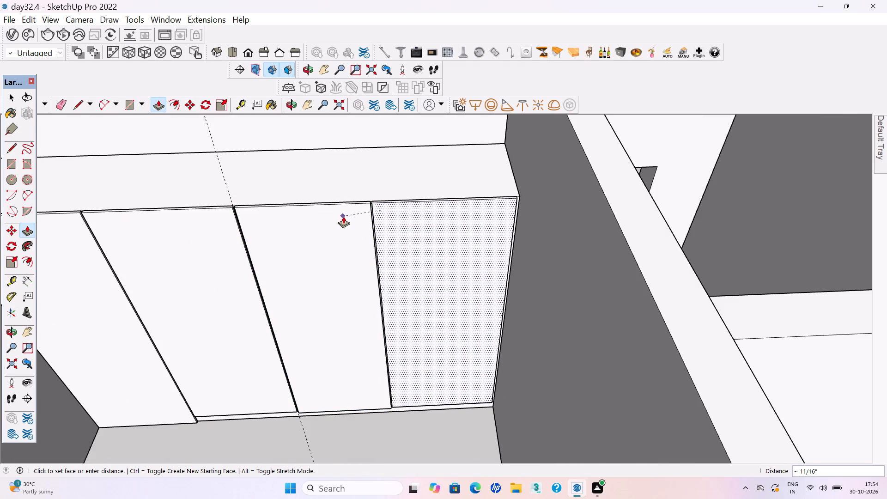
click(343, 217)
Make the fourth wardrobe door, with all its faces and edges, into a group.
scroll(397, 195, up, 4)
key(space)
triple_click(395, 233)
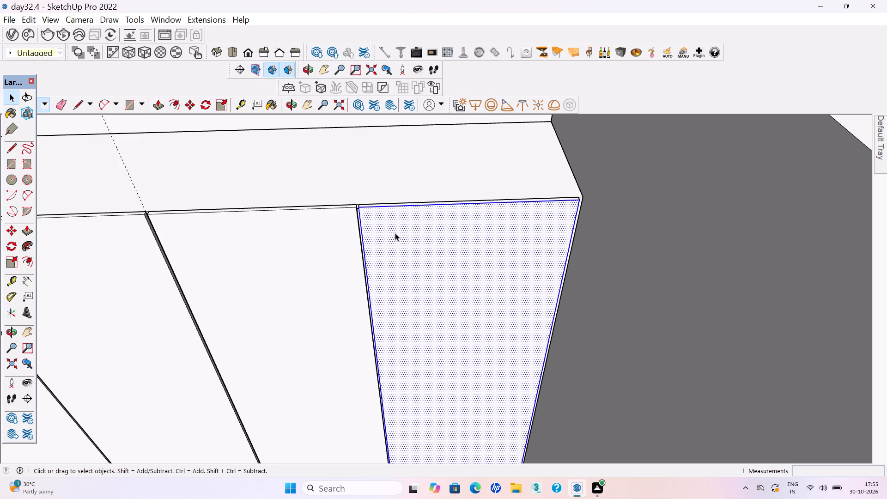
right_click(395, 234)
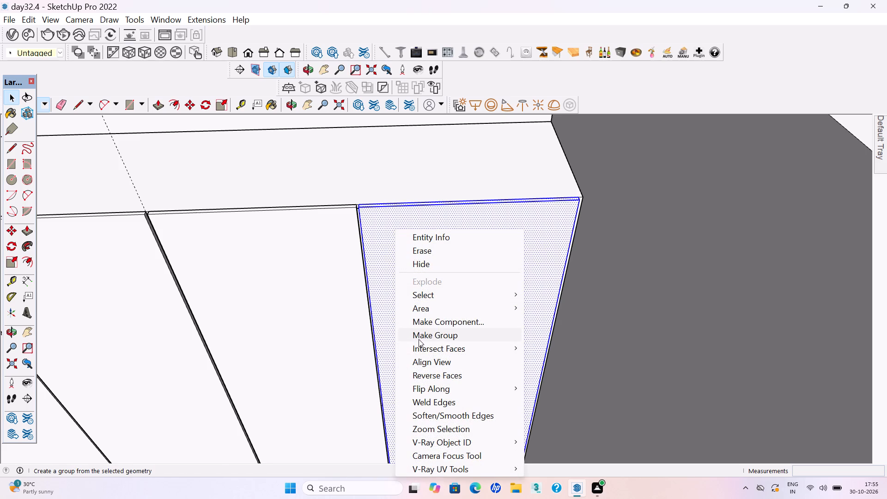
click(419, 338)
Save the model.
key(ctrl+s)
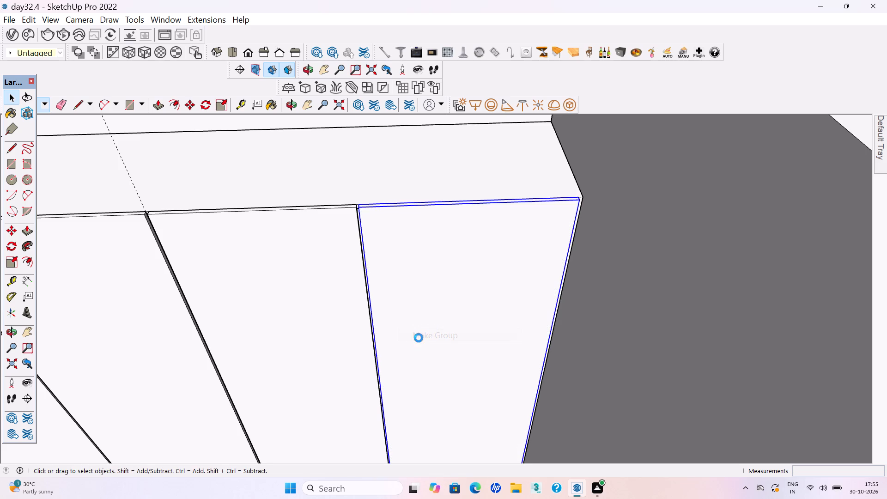
Save the model.
key(ctrl+s)
scroll(419, 337, down, 20)
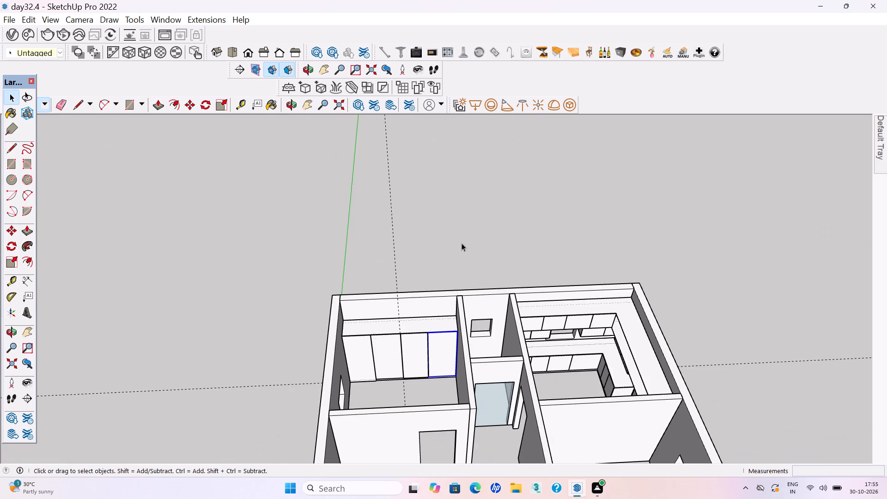
click(464, 239)
Delete the dashed guide line that runs across the corner room's wardrobe.
middle_drag(406, 276, 407, 270)
middle_click(407, 269)
middle_drag(407, 260, 408, 255)
middle_click(408, 251)
scroll(400, 285, up, 7)
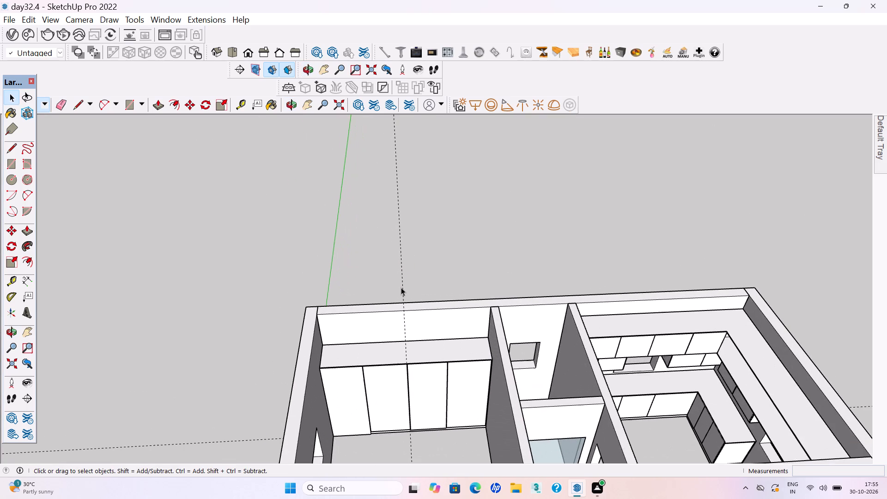
scroll(264, 444, up, 3)
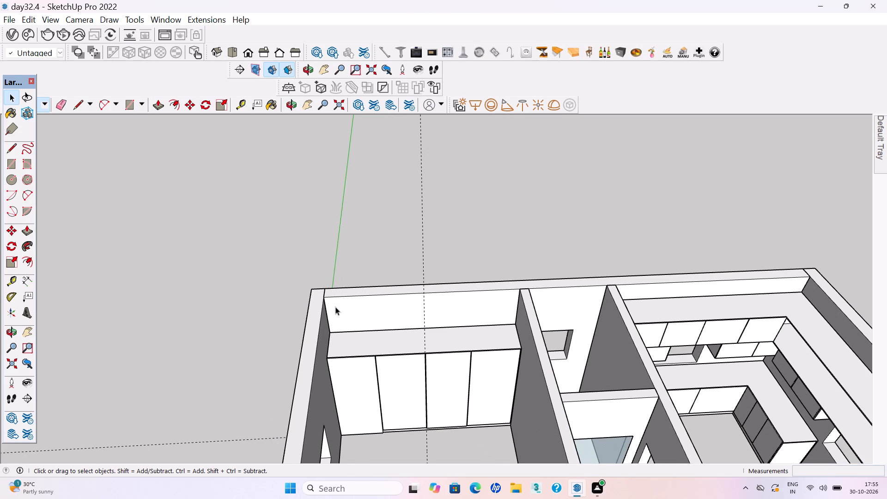
middle_drag(461, 332, 451, 284)
scroll(430, 280, up, 3)
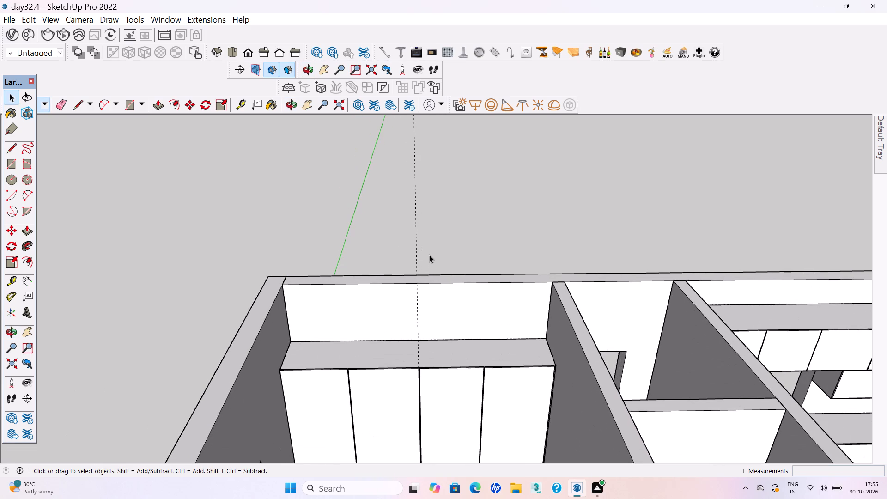
drag(425, 245, 392, 219)
key(Delete)
Draw a full-width rectangle, 11' by about 2', on the back wall above the wardrobe and make it a group.
scroll(390, 237, down, 1)
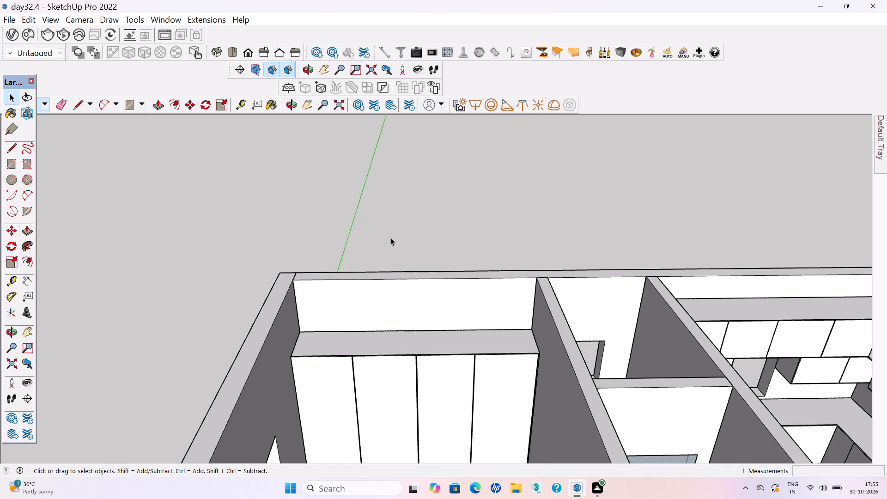
key(r)
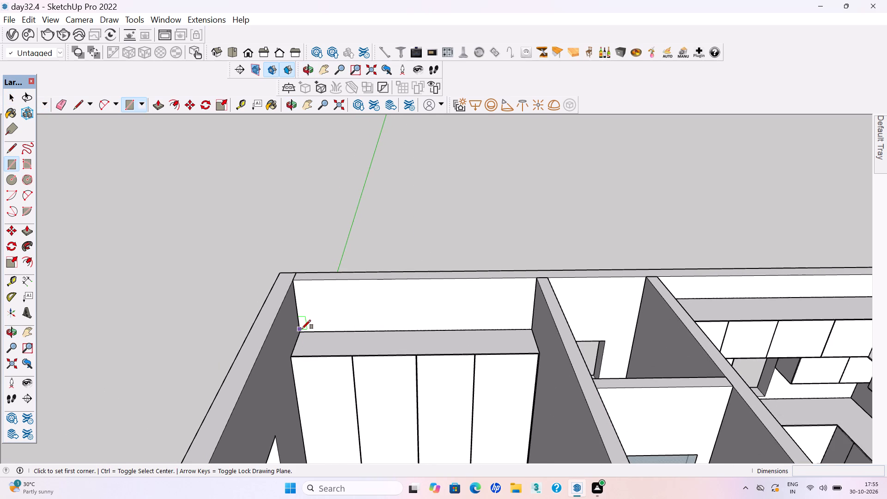
click(302, 330)
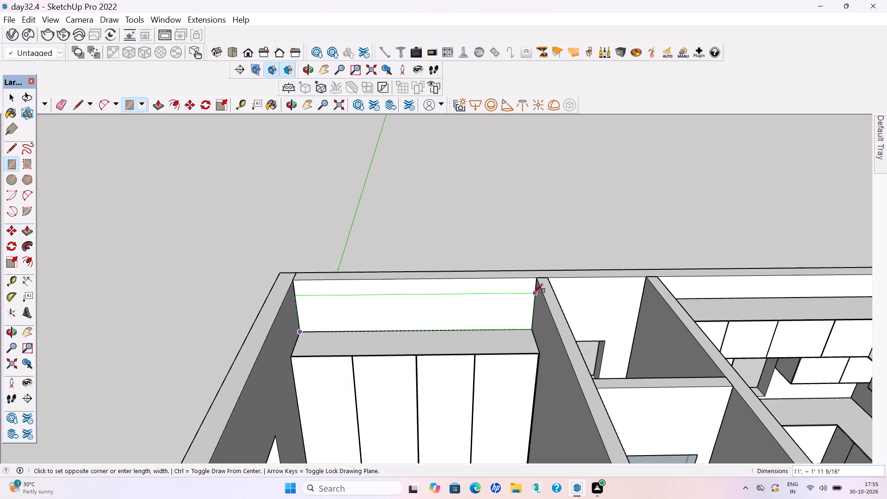
click(535, 292)
key(space)
double_click(464, 317)
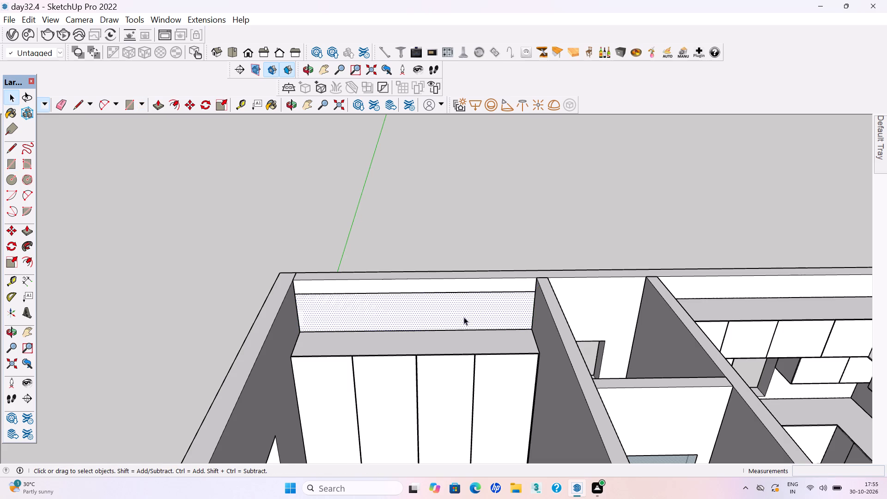
right_click(464, 316)
click(486, 189)
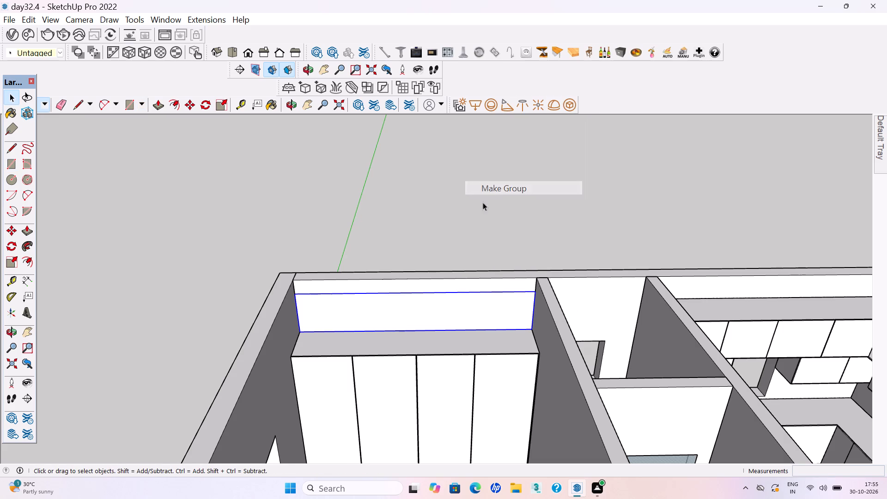
Inside the group, extrude the loft rectangle about 2' 11/16" out to the front of the wardrobe doors.
double_click(444, 315)
key(p)
click(437, 301)
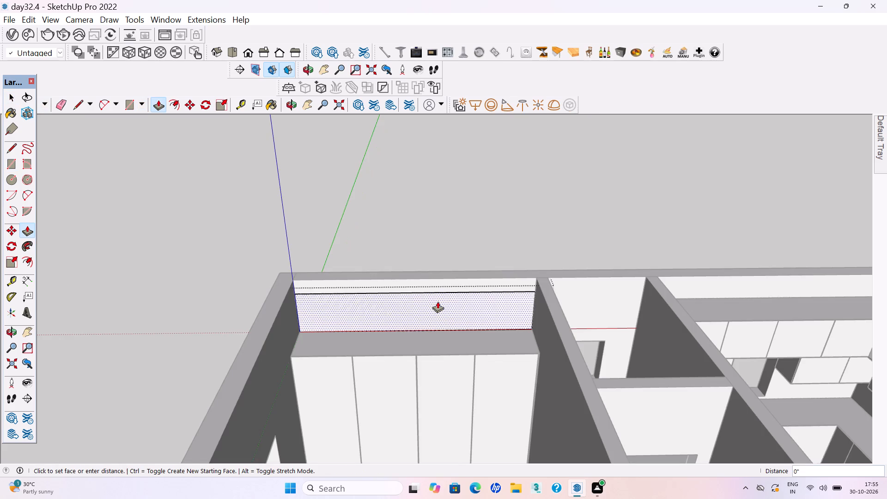
click(407, 359)
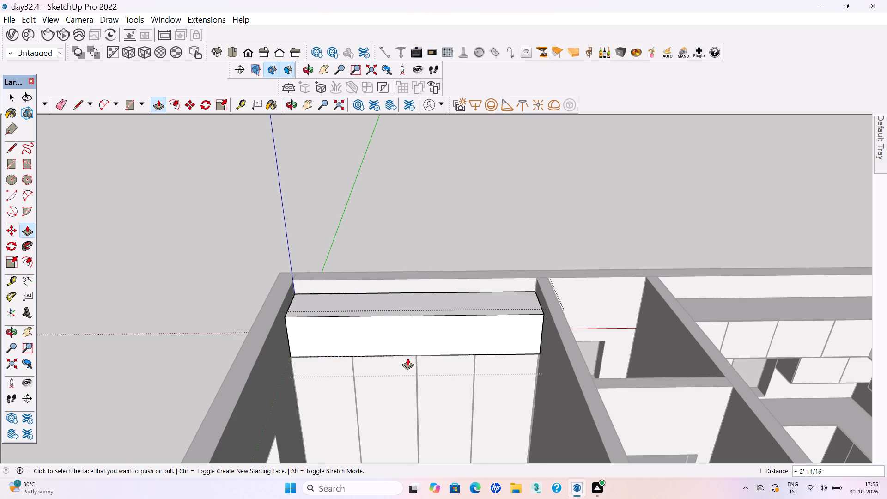
Offset the outline of the loft box's front face inward by 18 mm.
scroll(407, 358, up, 1)
key(f)
click(409, 326)
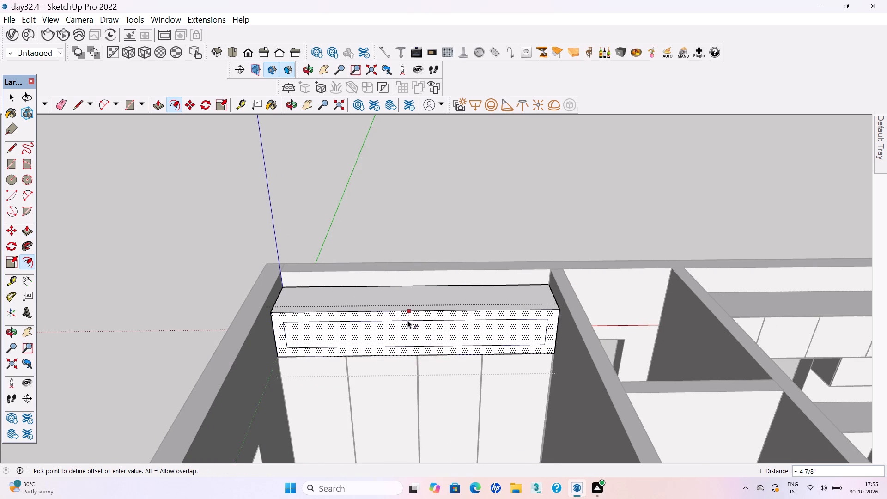
text(18mm)
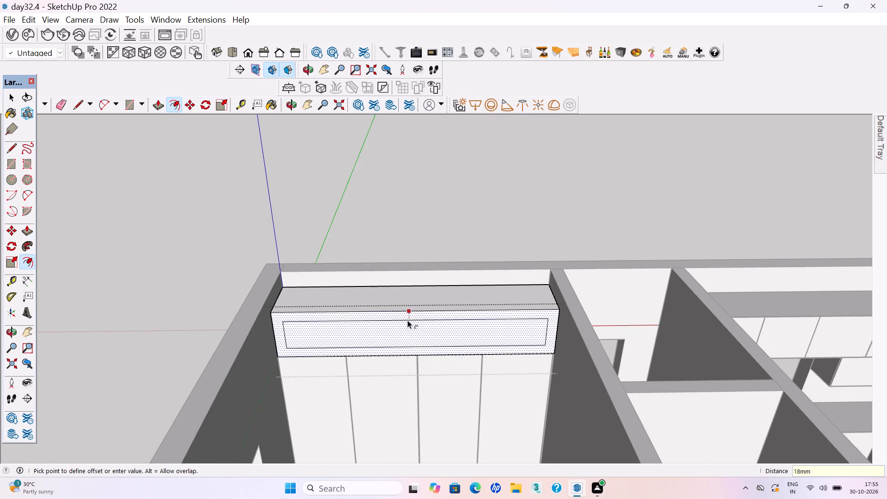
key(Return)
key(space)
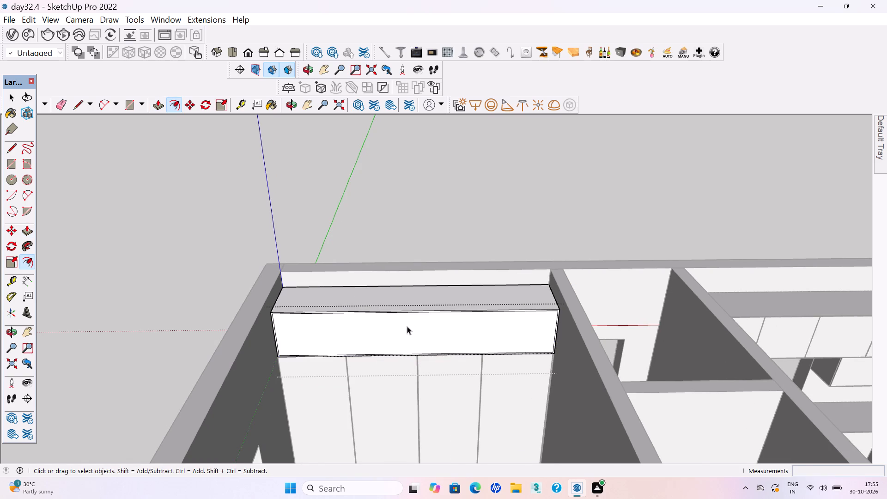
Push the loft box's inner front face back to hollow out the carcass, and close the group.
click(407, 333)
key(p)
click(407, 333)
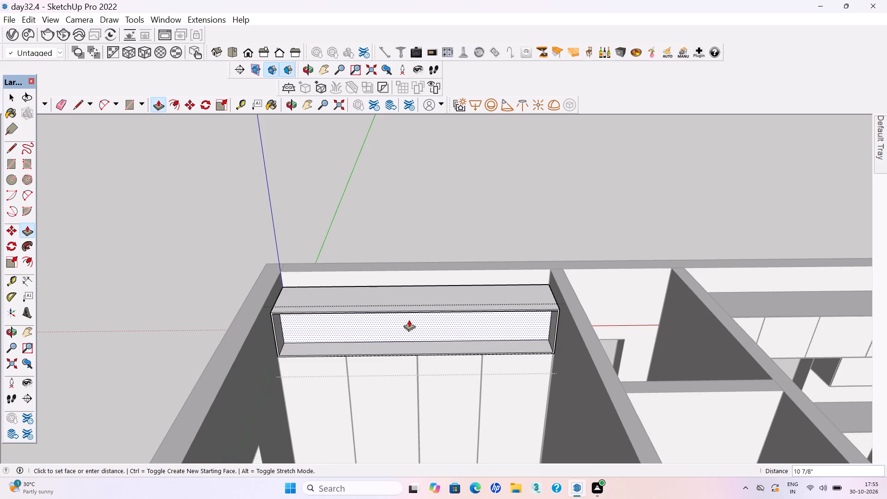
click(409, 315)
key(space)
click(408, 226)
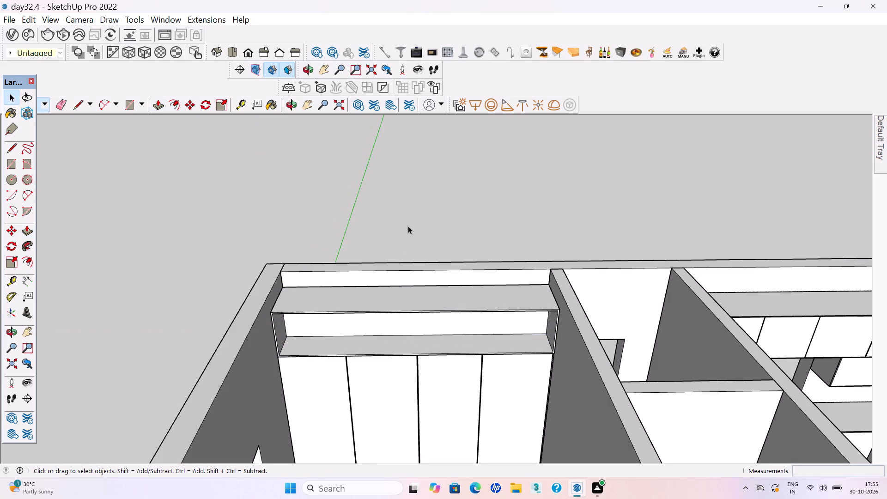
Save the model.
key(ctrl+s)
key(ctrl+s)
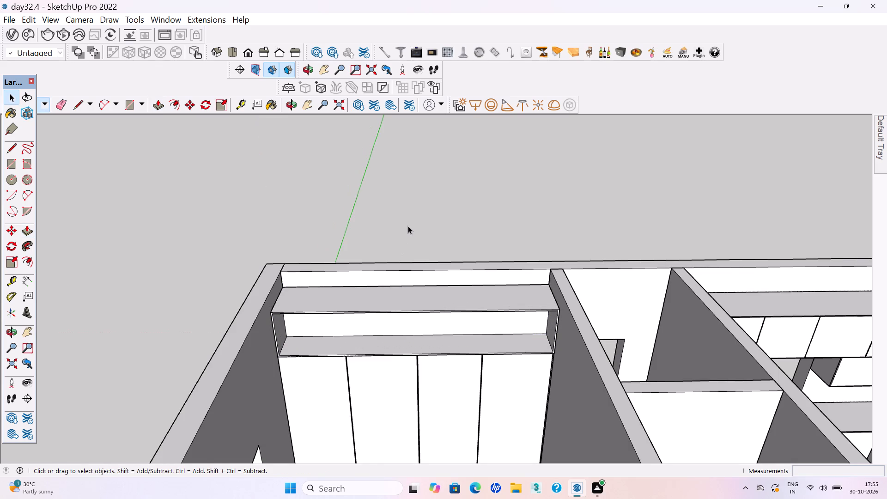
Draw the first loft door, about 2' 8" by 2', above the first wardrobe door and extrude it 18 mm.
key(r)
scroll(257, 325, up, 11)
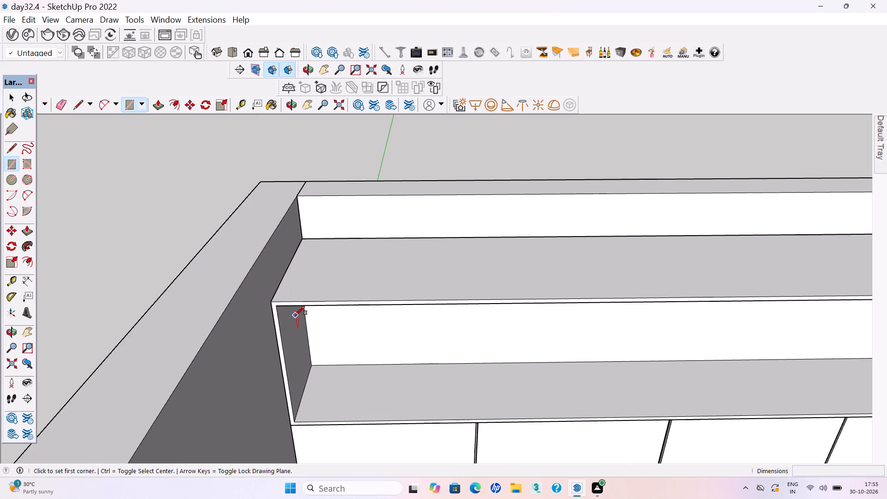
click(272, 301)
scroll(272, 300, down, 3)
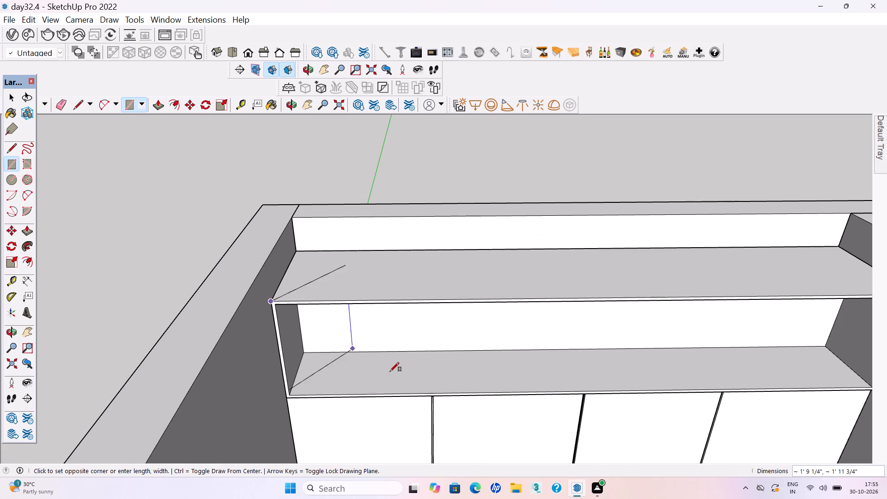
click(431, 391)
key(p)
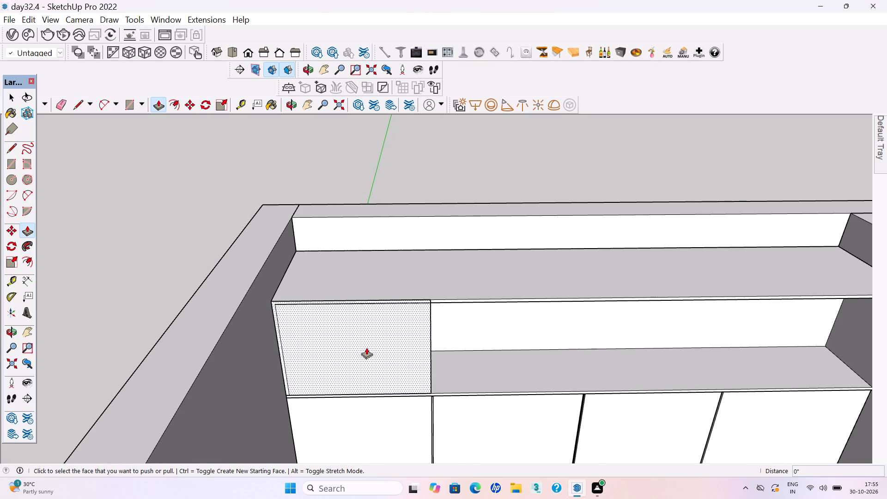
click(365, 347)
text(18mm)
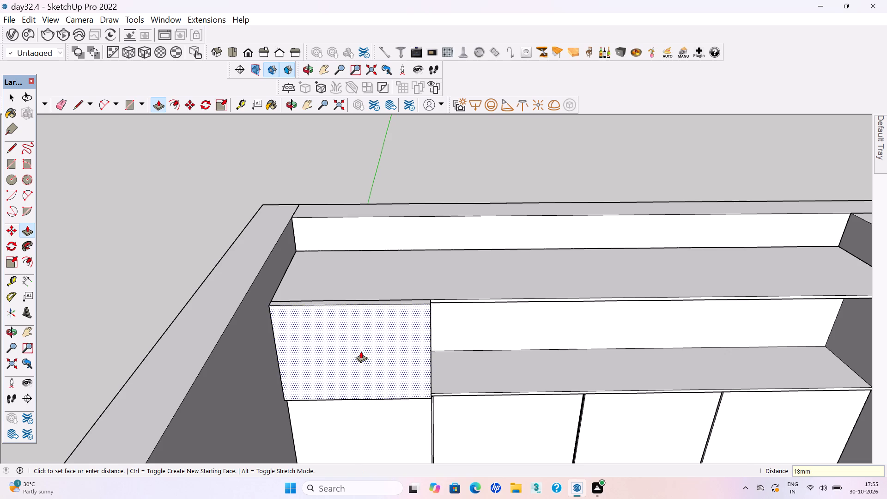
key(Return)
key(space)
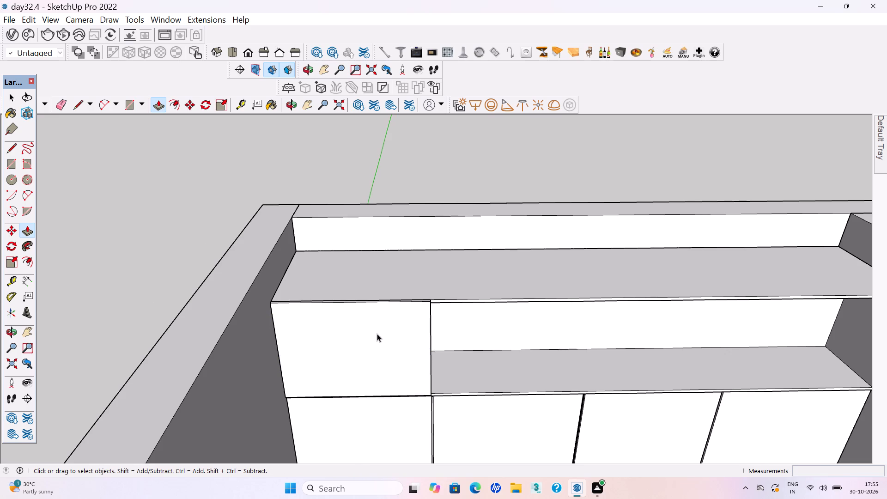
Make the first loft door, with all its faces and edges, into a group.
scroll(377, 334, up, 2)
middle_drag(372, 327, 367, 360)
middle_drag(366, 360, 364, 367)
scroll(400, 308, up, 5)
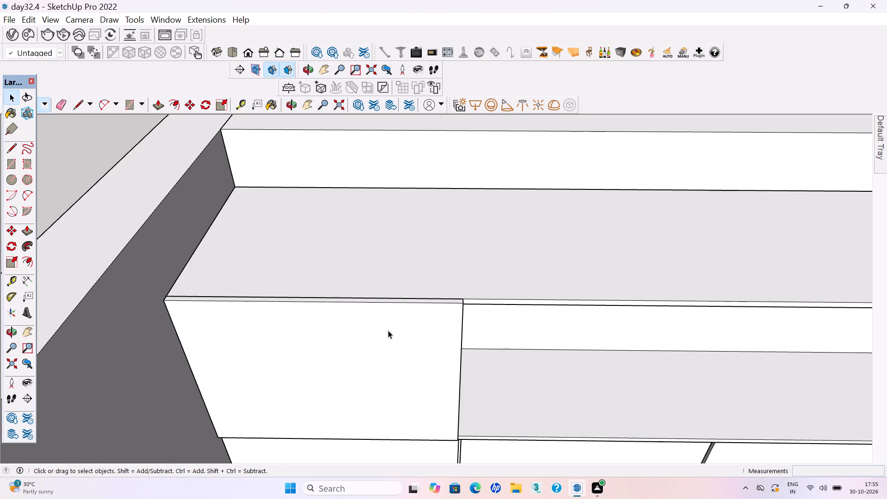
scroll(388, 330, up, 2)
triple_click(361, 347)
right_click(360, 349)
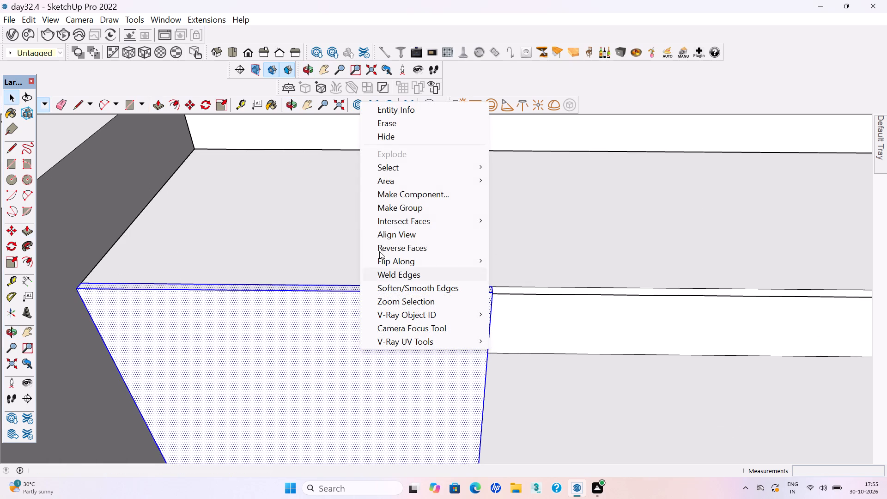
click(397, 208)
scroll(231, 380, down, 13)
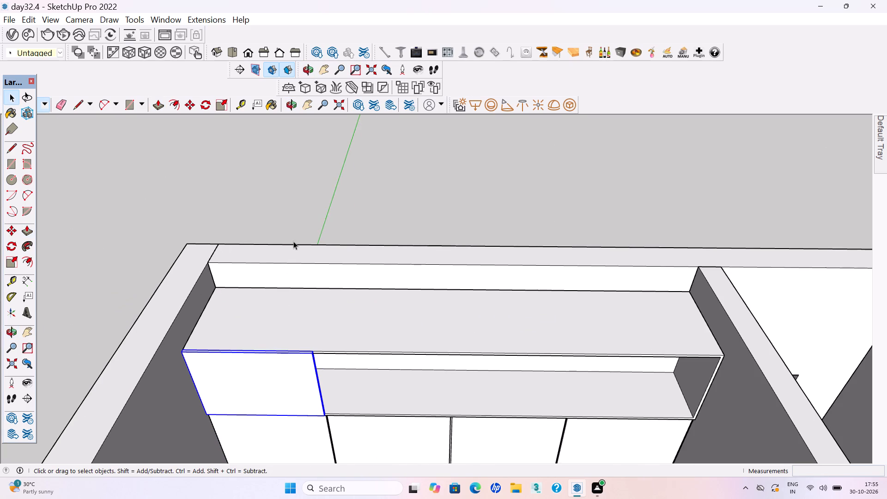
click(388, 207)
Save the model.
key(ctrl+s)
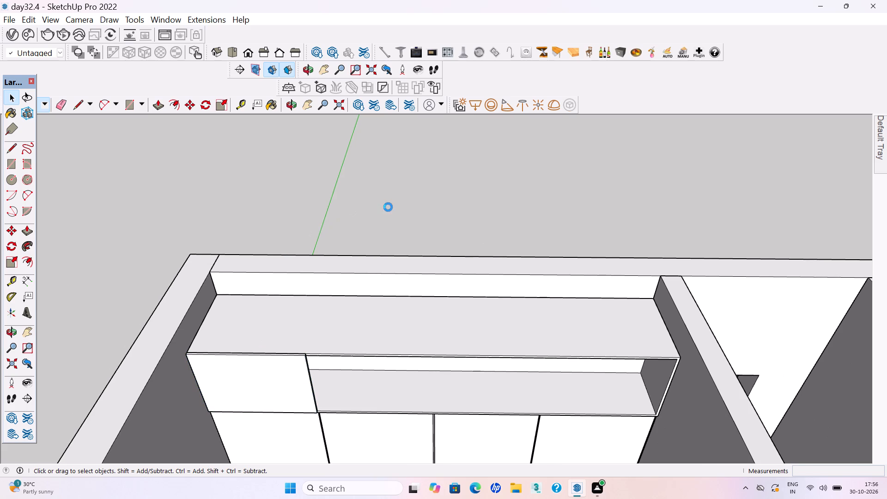
key(ctrl+s)
Draw the second loft door, about 2' 10" by 2', beside the first with a small gap and extrude it flush with the first.
key(r)
scroll(293, 348, up, 13)
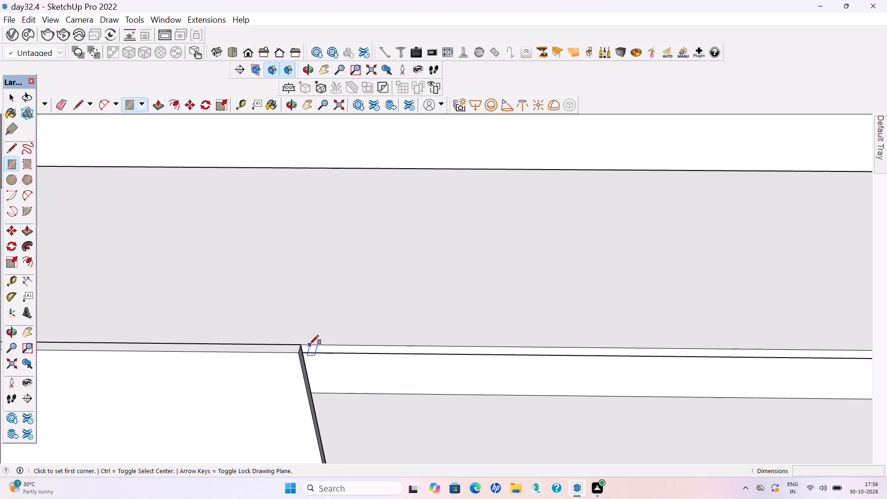
click(309, 344)
scroll(309, 344, down, 11)
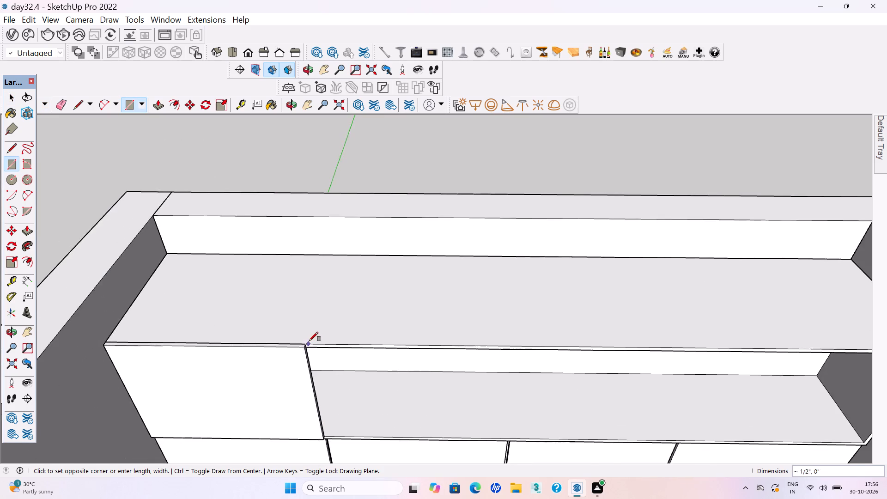
scroll(309, 341, down, 3)
click(452, 409)
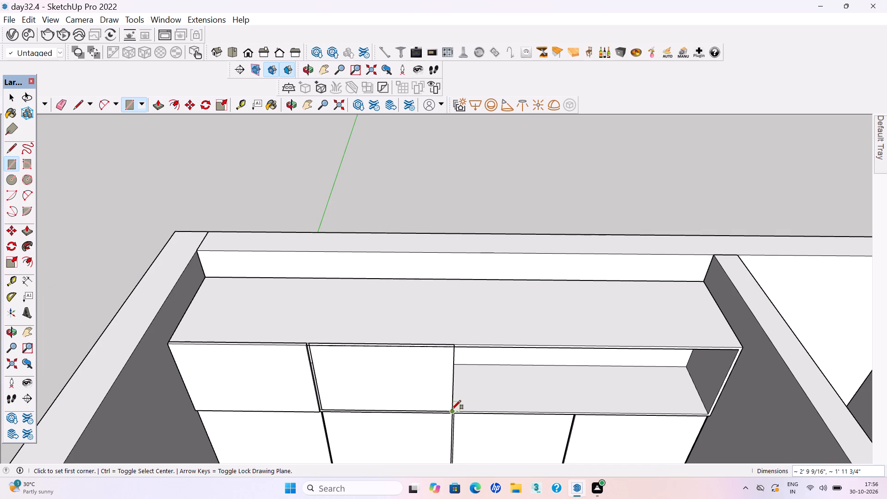
key(p)
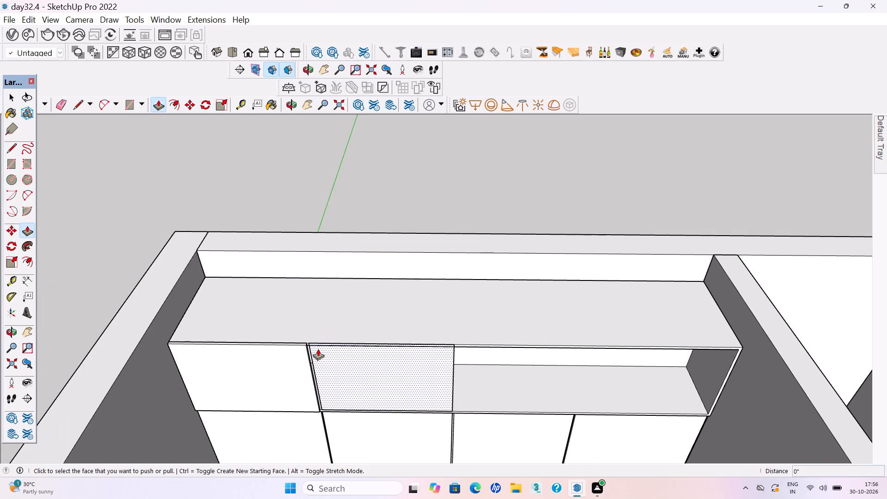
click(317, 348)
click(284, 360)
Make the second loft door, with all its faces and edges, into a group.
scroll(354, 366, up, 4)
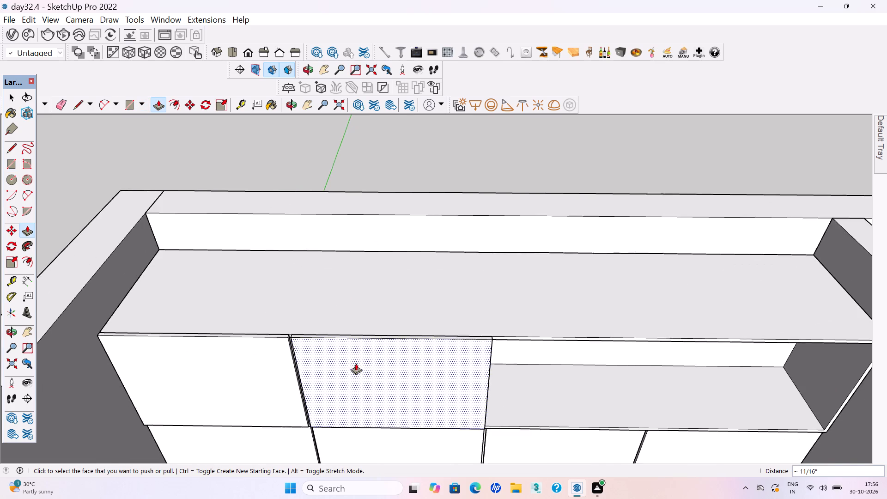
scroll(356, 363, up, 3)
key(space)
triple_click(299, 353)
right_click(300, 353)
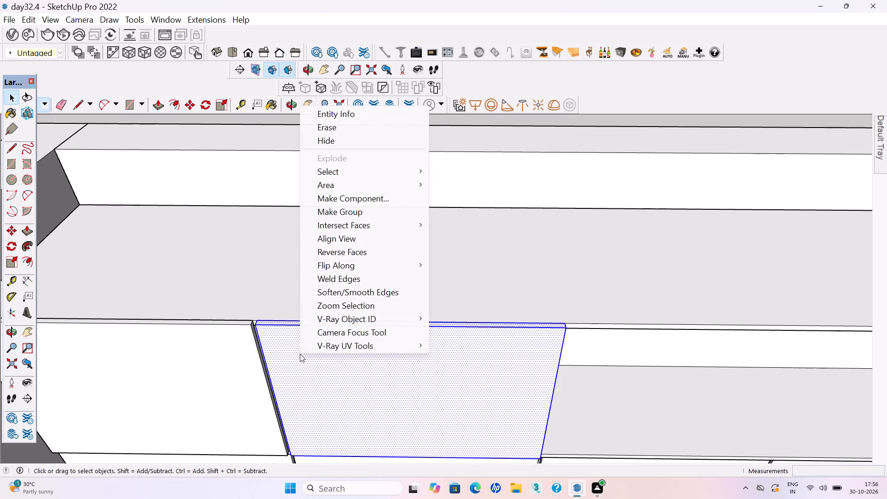
click(349, 213)
scroll(288, 317, down, 8)
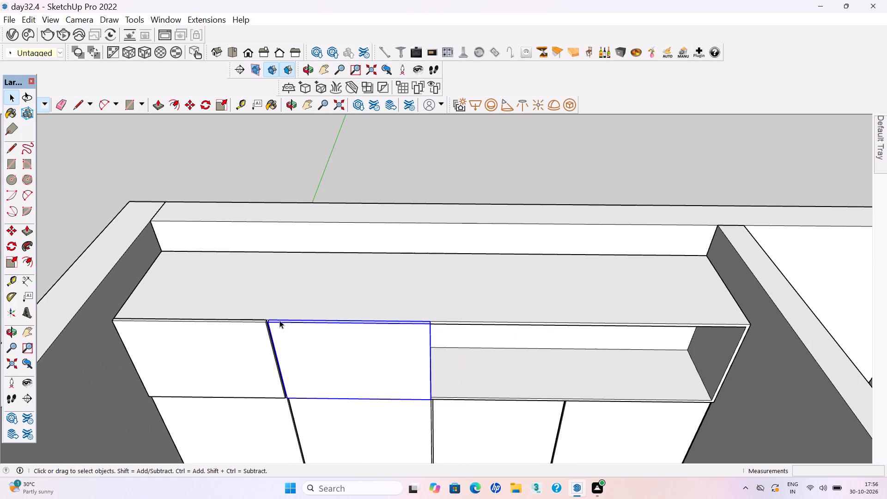
Draw the third loft door, about 2' 8" by 2', beside the second with a small gap and extrude it flush with the second.
key(r)
scroll(487, 318, up, 8)
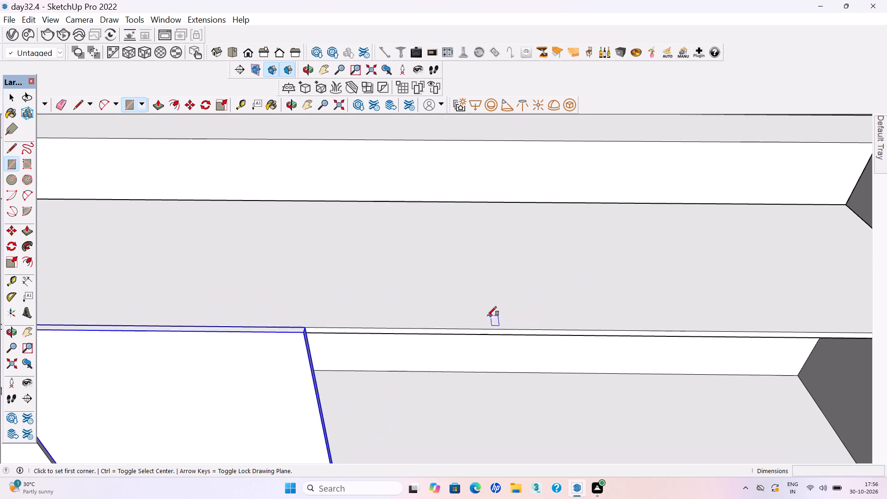
scroll(366, 329, up, 4)
scroll(300, 331, up, 3)
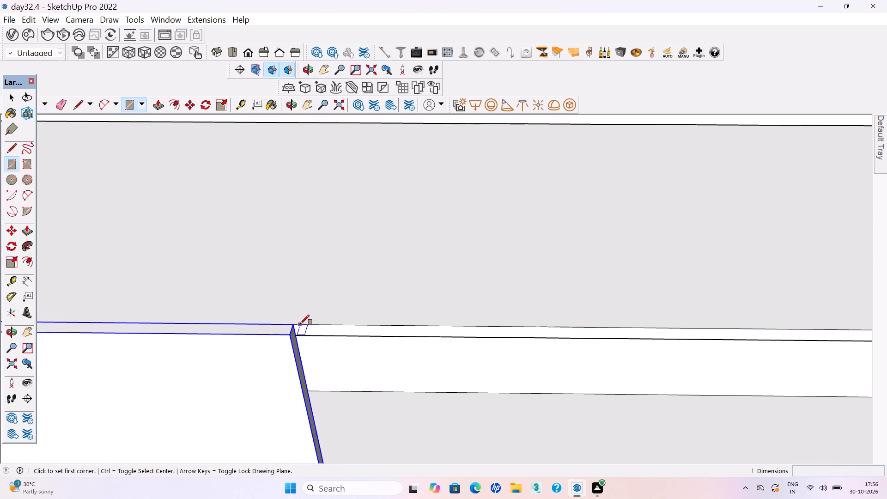
click(300, 324)
scroll(299, 321, down, 9)
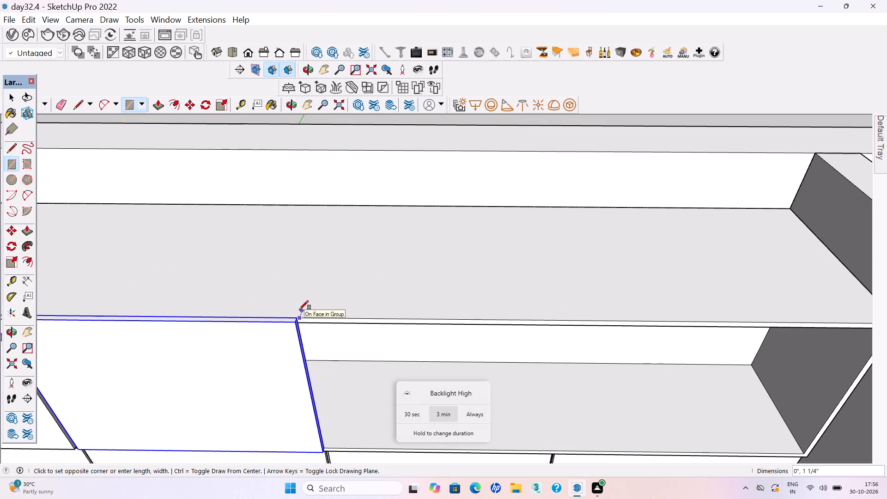
scroll(299, 310, down, 8)
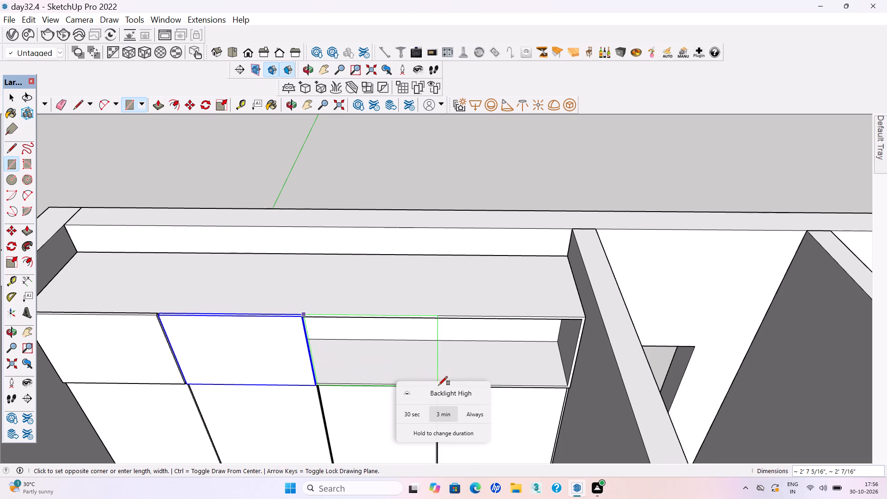
click(442, 385)
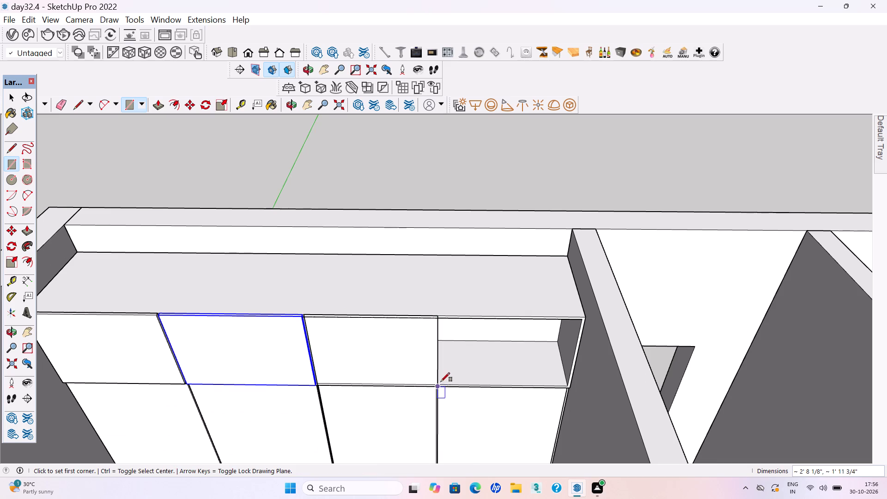
key(p)
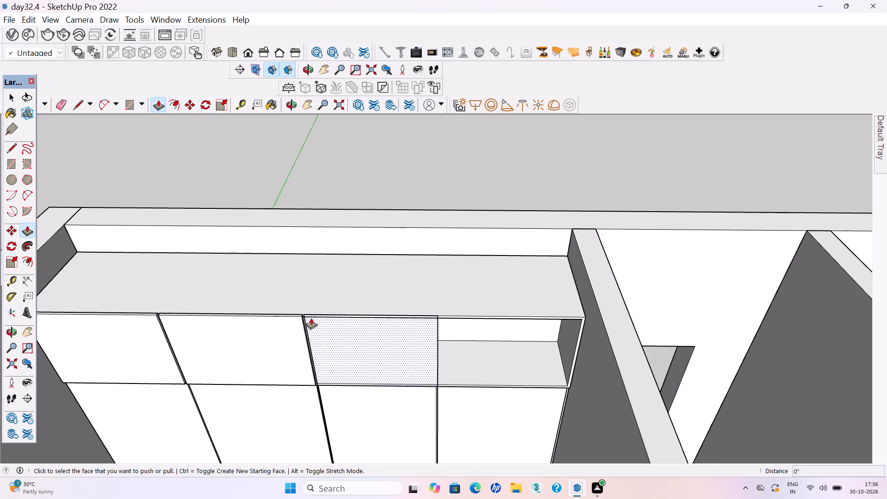
click(311, 318)
click(272, 333)
scroll(348, 332, up, 3)
key(space)
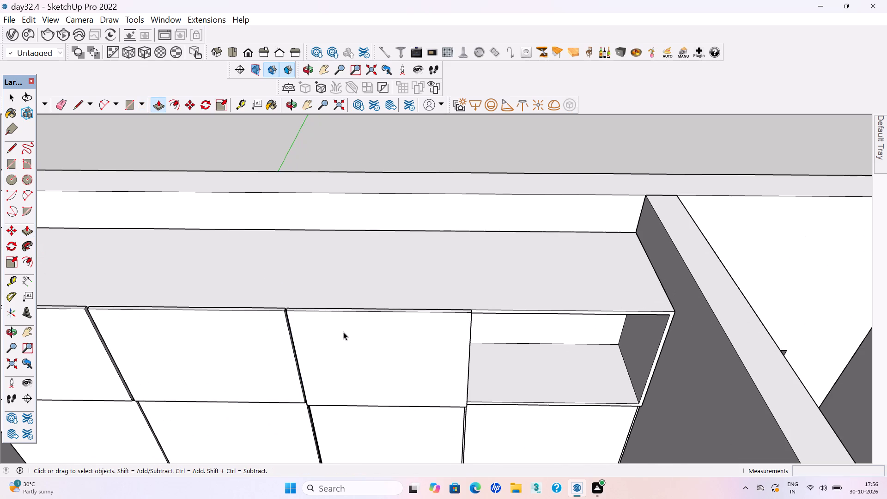
Make the third loft door, with all its faces and edges, into a group.
triple_click(343, 332)
right_click(343, 331)
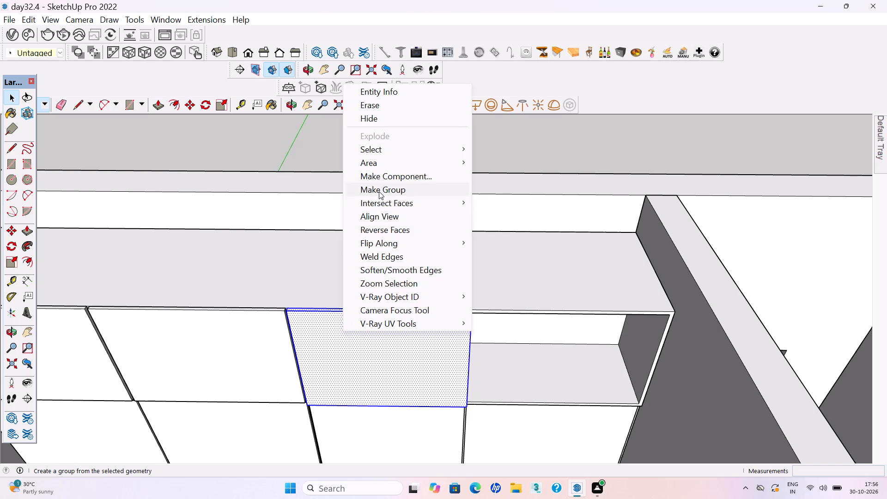
click(379, 191)
click(367, 143)
Save the model.
key(ctrl+s)
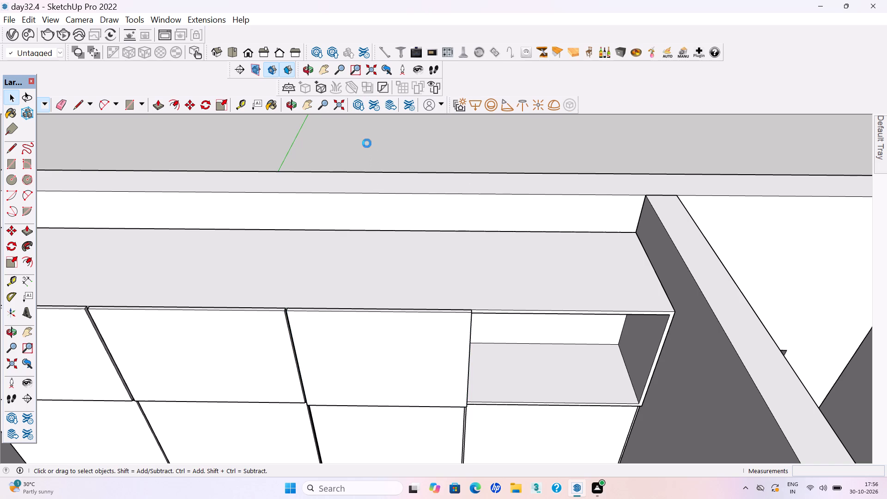
key(ctrl+s)
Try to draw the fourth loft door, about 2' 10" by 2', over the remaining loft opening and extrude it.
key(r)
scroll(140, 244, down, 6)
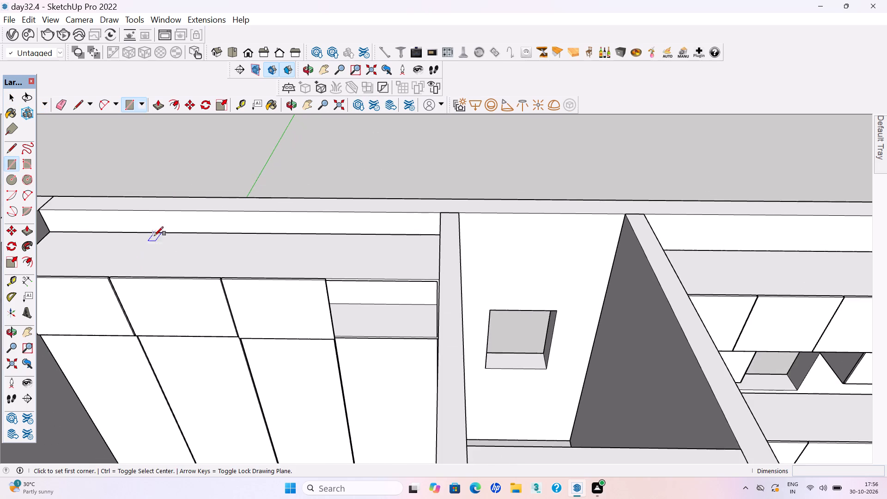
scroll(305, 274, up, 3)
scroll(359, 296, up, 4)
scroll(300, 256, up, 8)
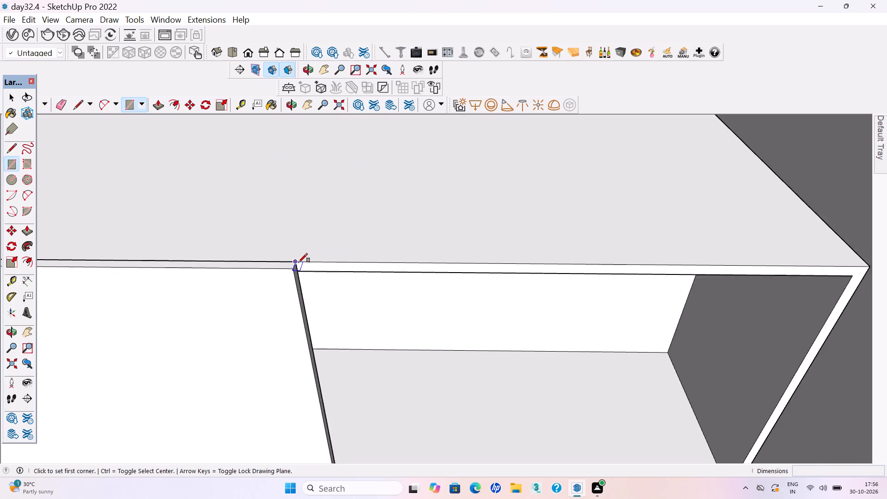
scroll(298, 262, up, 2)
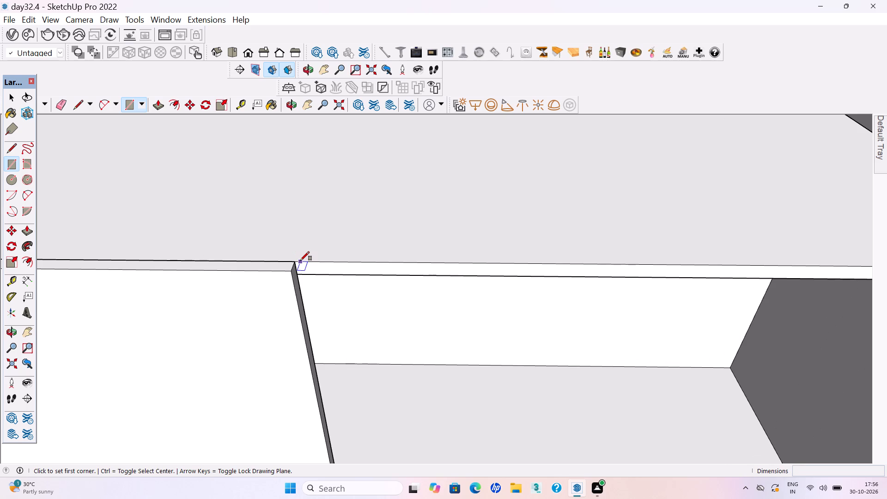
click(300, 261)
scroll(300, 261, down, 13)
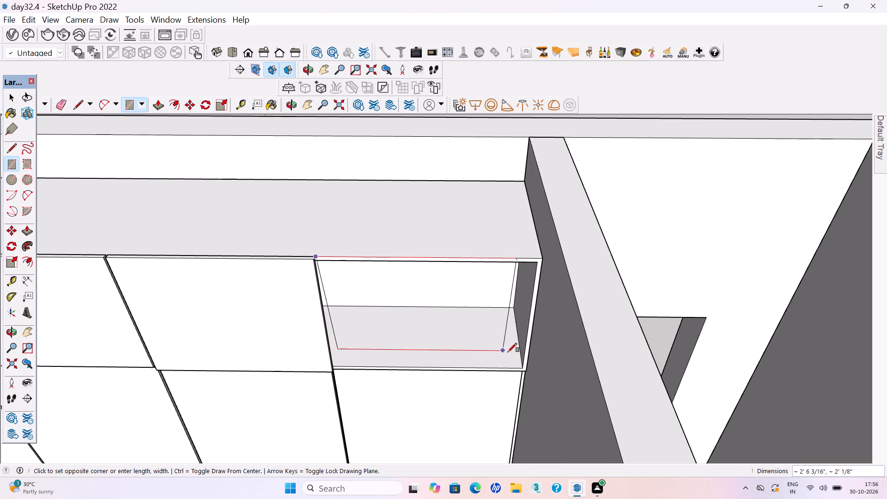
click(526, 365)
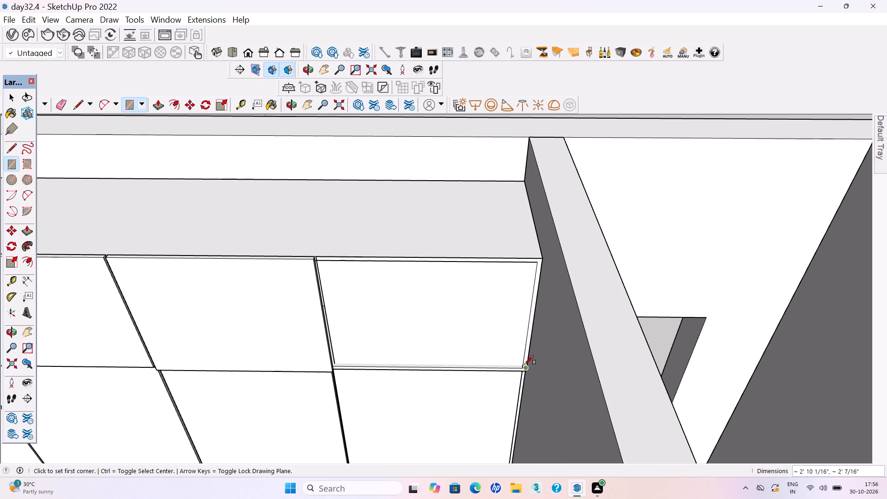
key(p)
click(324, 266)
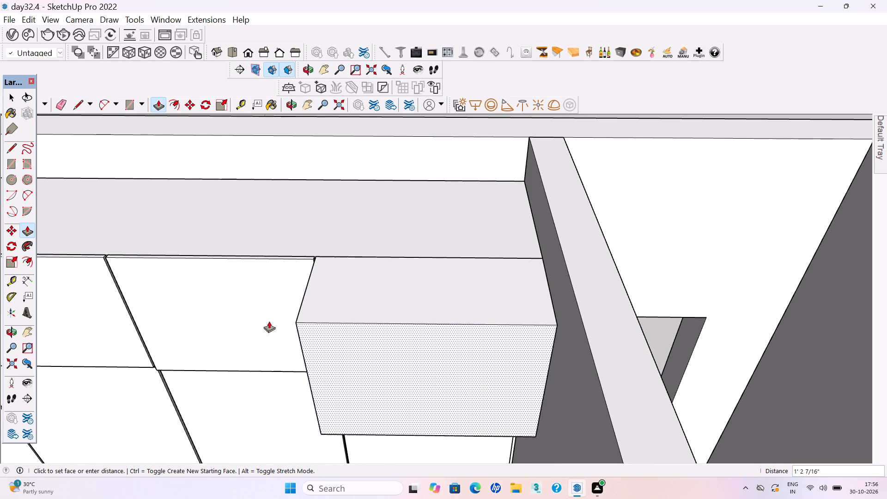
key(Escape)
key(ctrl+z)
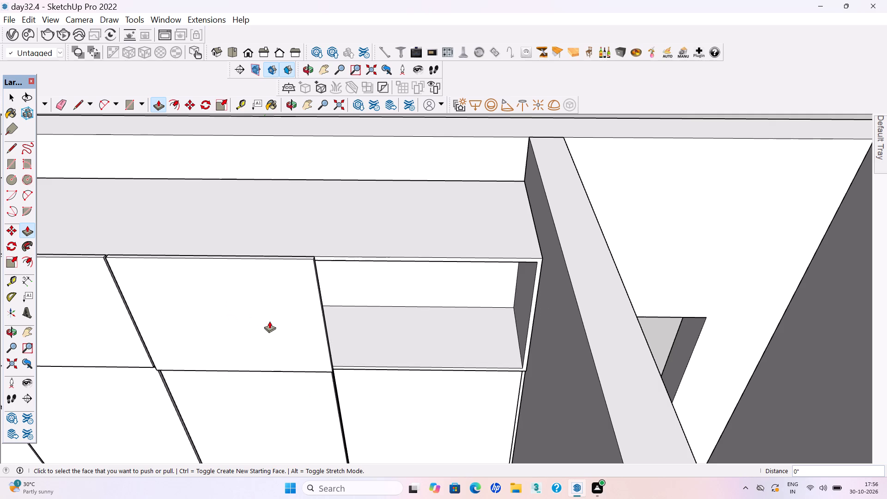
Draw the fourth loft door, about 2' 9" by 2', over the remaining opening with a small gap and extrude it flush with the third.
key(r)
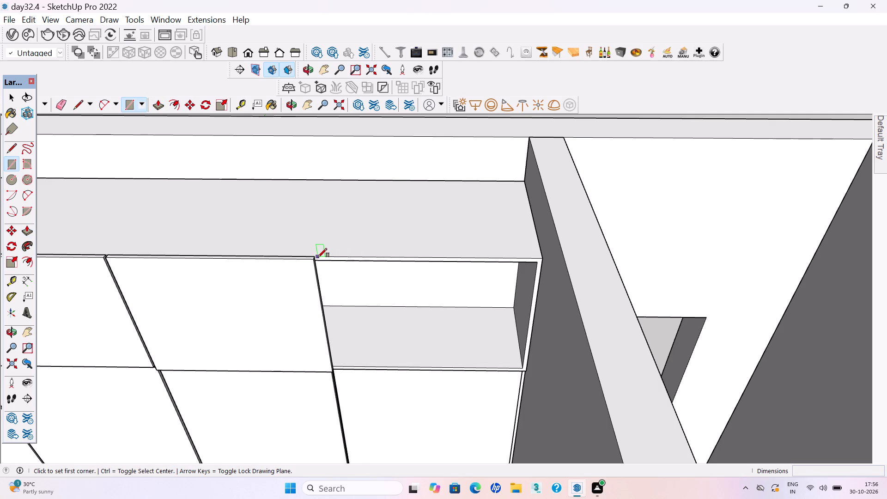
click(318, 257)
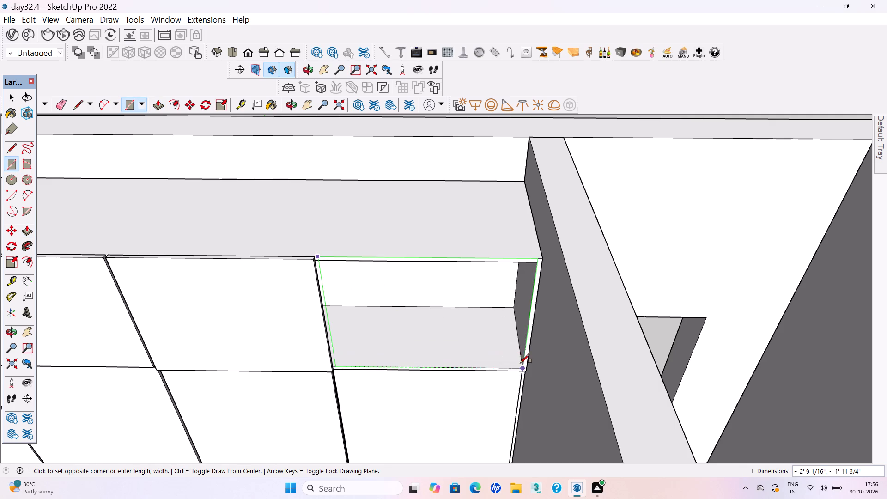
click(521, 364)
key(p)
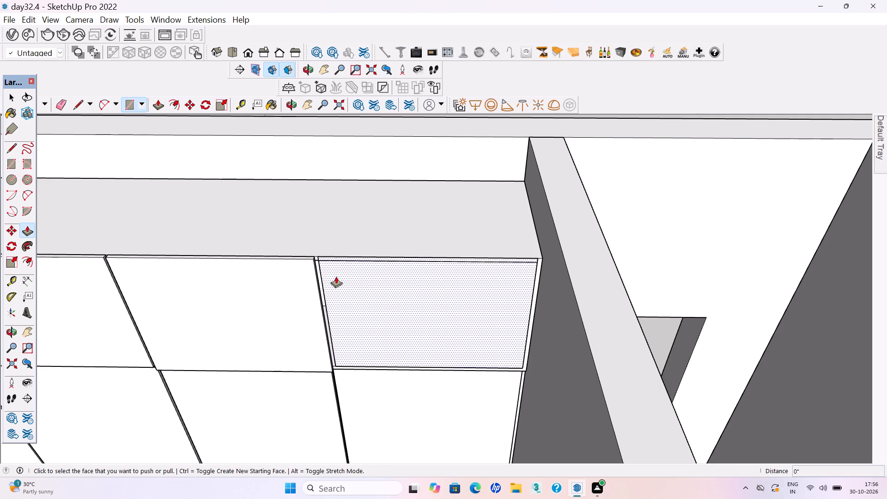
click(326, 271)
click(255, 286)
key(space)
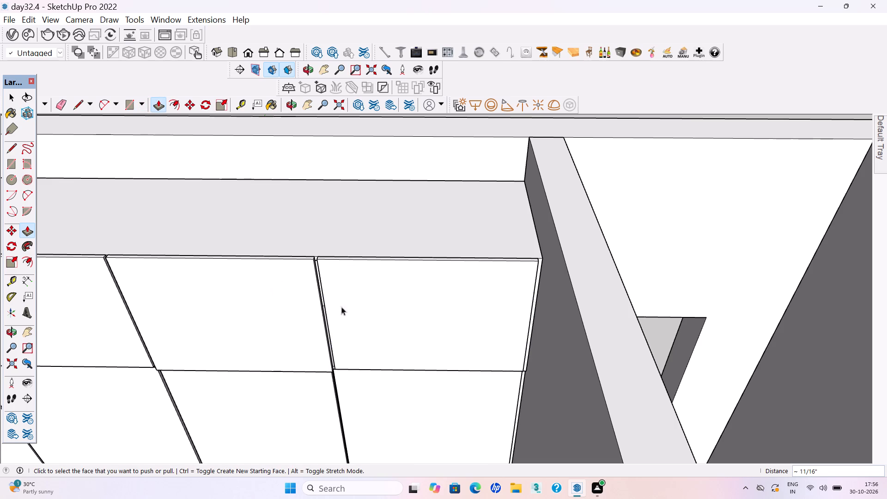
Make the fourth loft door, with all its faces and edges, into a group.
double_click(354, 308)
click(355, 308)
right_click(355, 308)
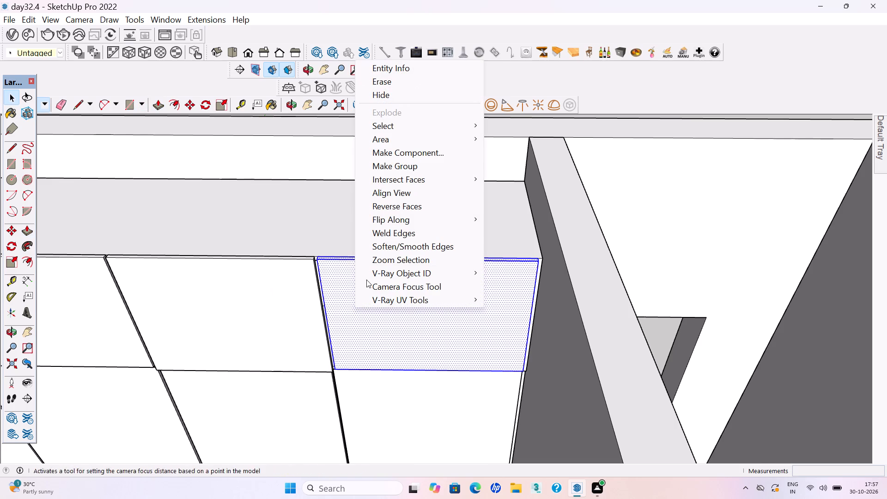
click(392, 168)
scroll(391, 420, down, 8)
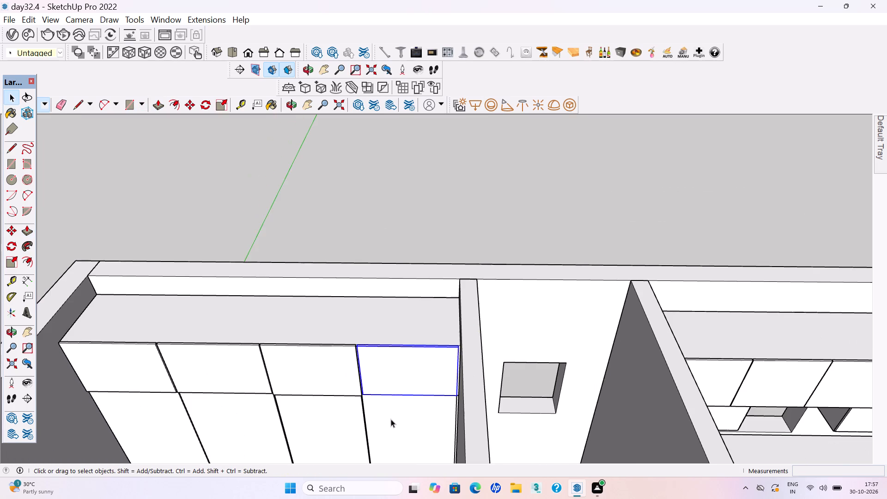
scroll(391, 419, down, 1)
click(393, 262)
Save the model.
key(ctrl+s)
key(ctrl+s)
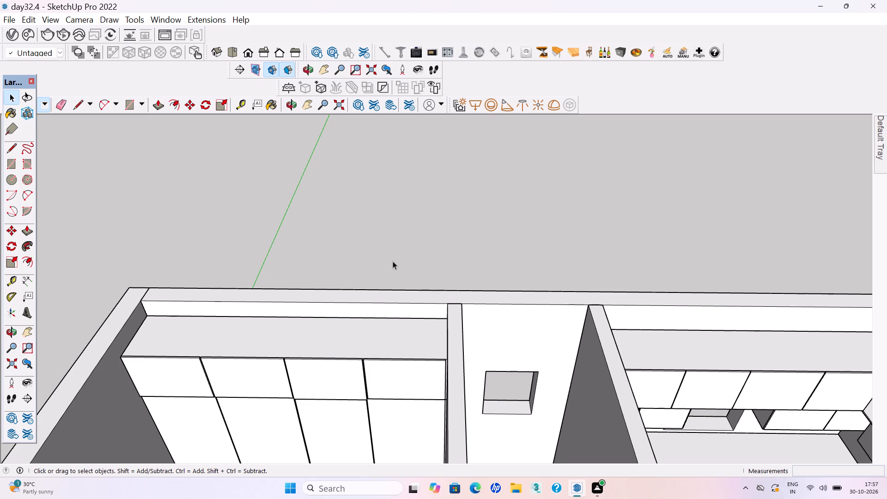
Delete the long guide line that runs across the house and beyond its outer walls.
scroll(314, 323, down, 19)
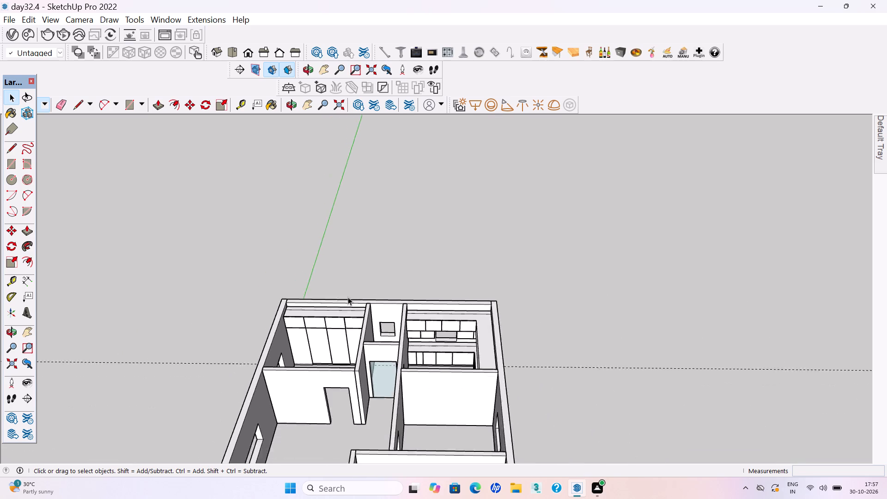
scroll(348, 297, down, 2)
middle_drag(432, 285, 457, 251)
click(638, 458)
drag(641, 428, 597, 319)
click(596, 314)
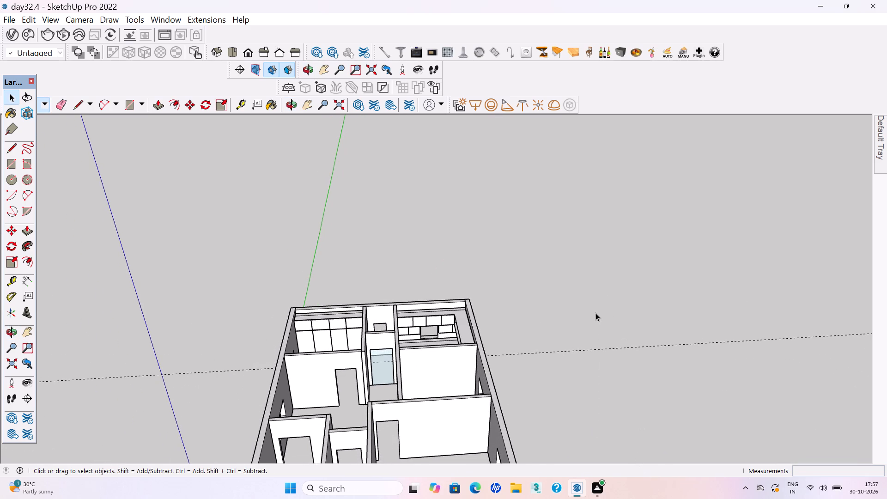
drag(723, 371, 696, 325)
drag(696, 325, 637, 226)
key(Delete)
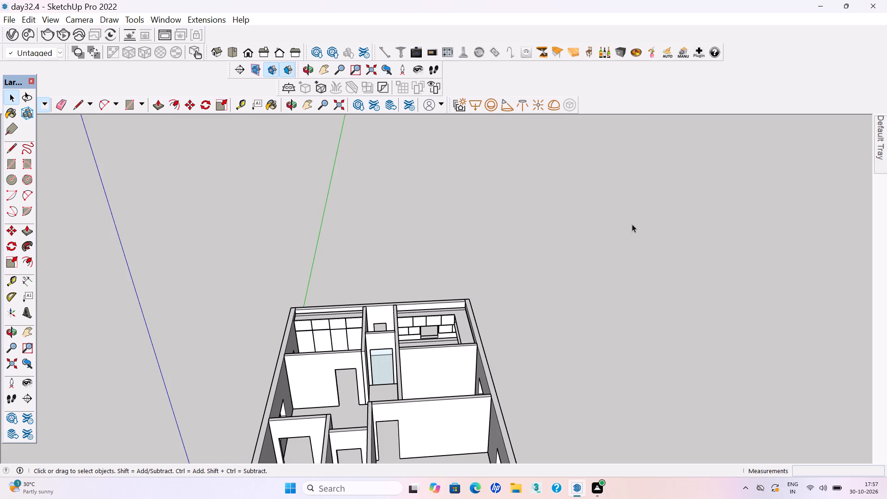
Place a guide line on the floor of the narrow middle room, 2' from the base of the wall with the small window.
scroll(415, 316, down, 7)
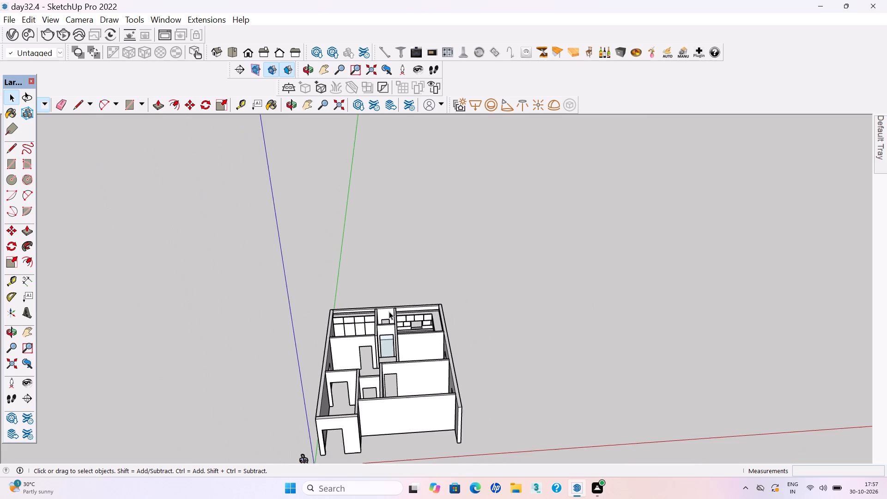
middle_drag(392, 322, 399, 373)
scroll(396, 315, up, 13)
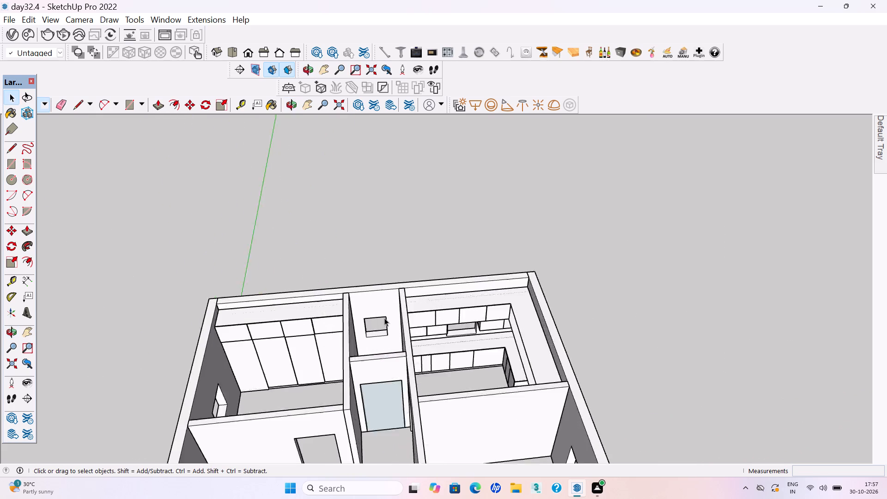
scroll(384, 318, up, 5)
middle_drag(366, 364, 363, 434)
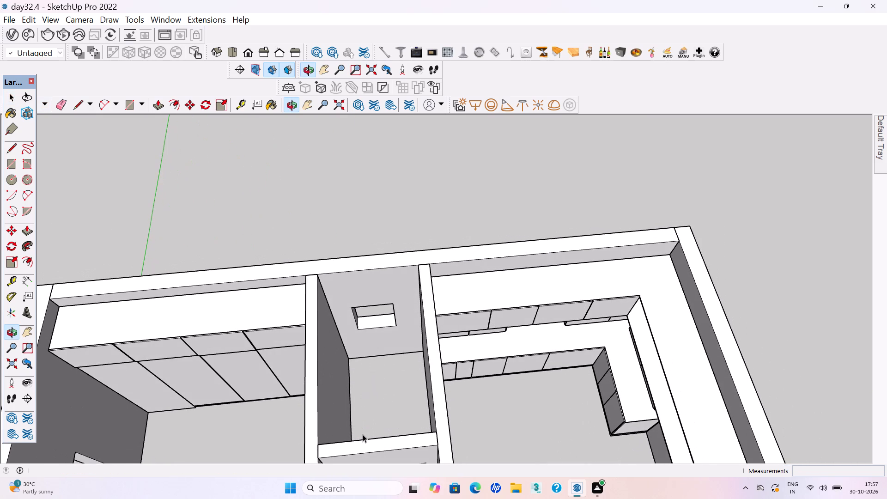
scroll(363, 434, up, 1)
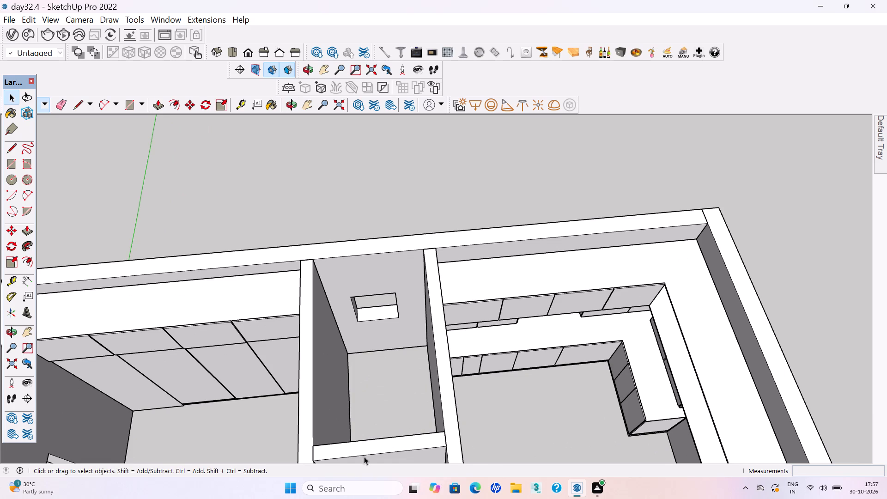
key(h)
drag(383, 419, 400, 346)
middle_drag(422, 329, 406, 393)
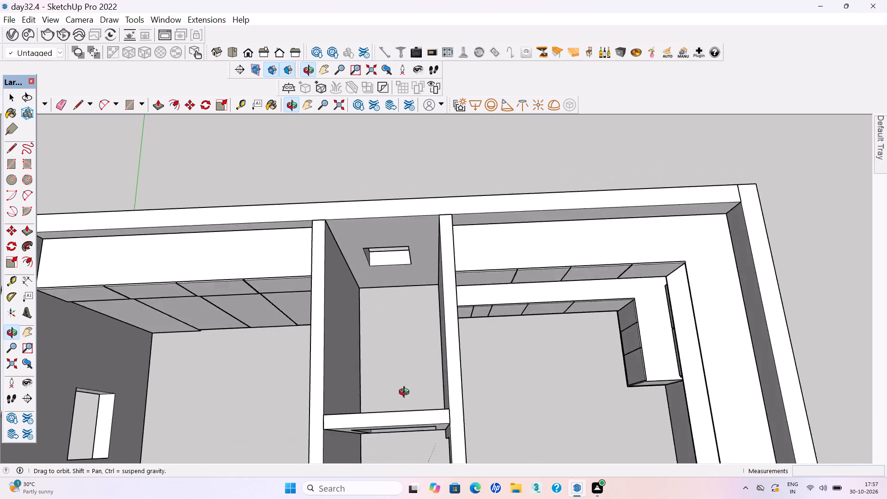
middle_drag(406, 393, 401, 427)
scroll(375, 350, up, 3)
middle_drag(375, 342, 407, 269)
middle_drag(407, 269, 400, 278)
key(t)
click(394, 274)
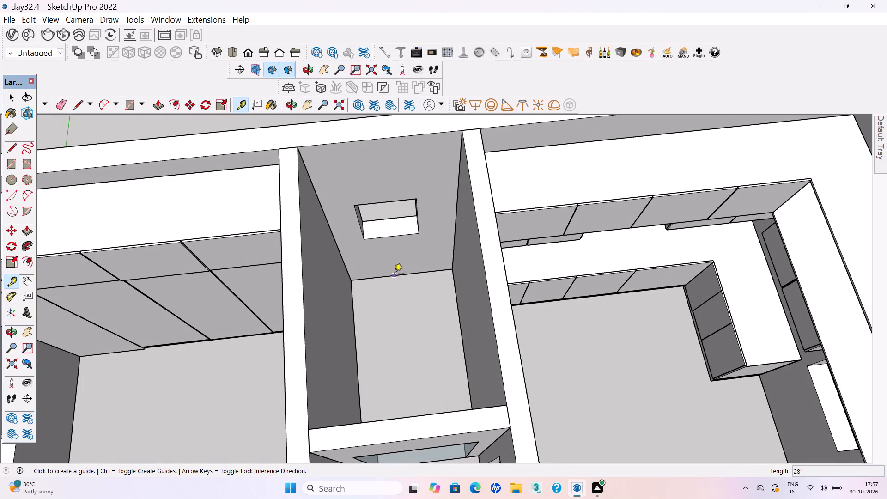
text(2')
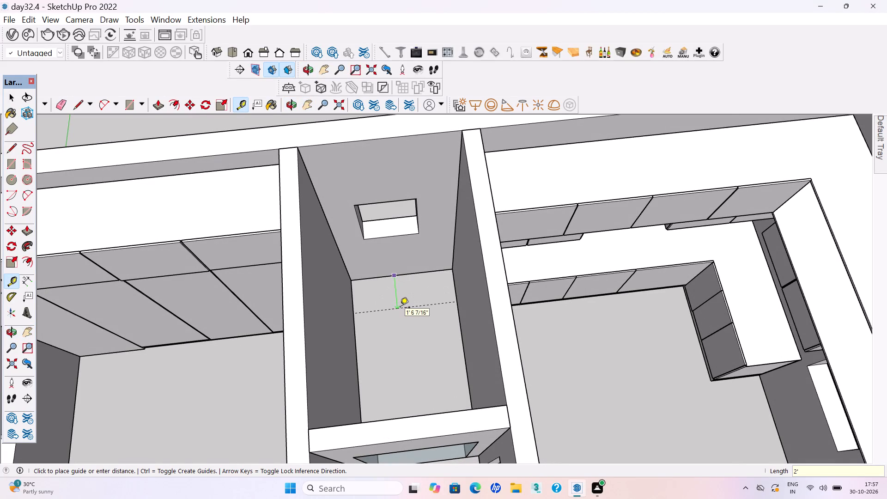
key(Return)
key(space)
Draw a rectangle on the narrow room's floor from the window wall to the guide line and make it a group.
text(r)
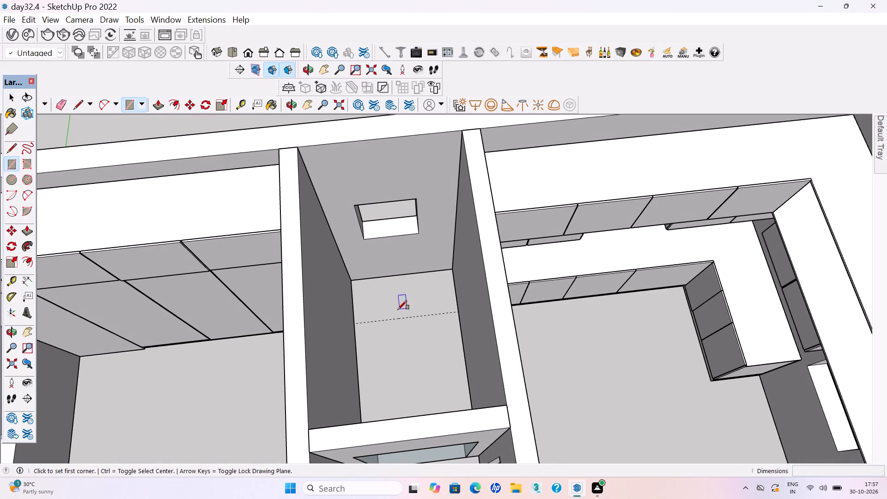
click(351, 279)
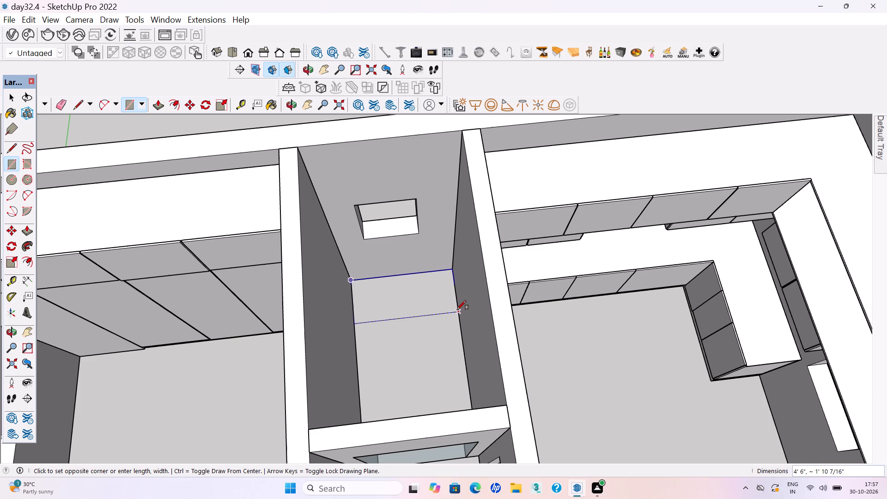
click(457, 310)
key(space)
triple_click(415, 301)
right_click(415, 301)
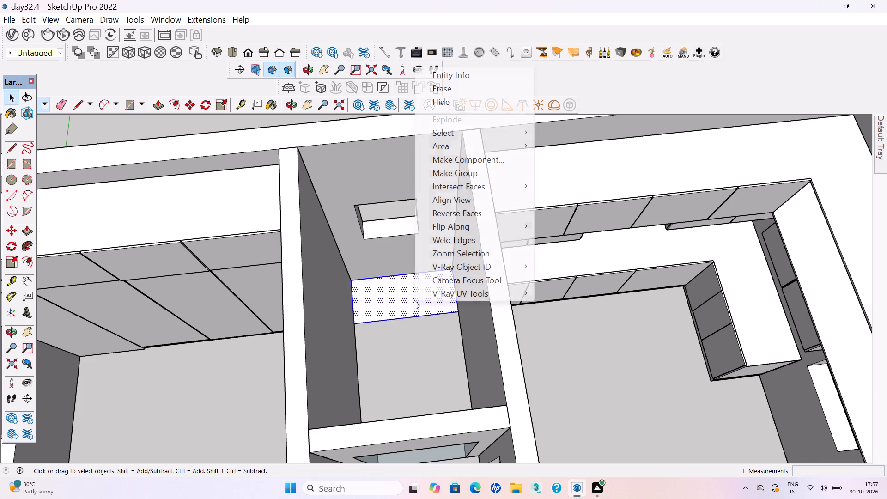
click(448, 172)
Extrude the grouped floor rectangle upward by 3" as a base plinth.
double_click(426, 298)
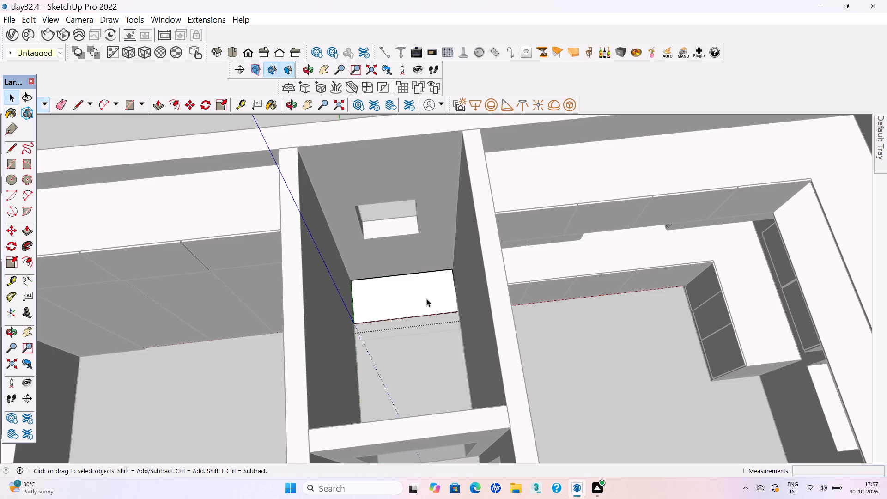
key(p)
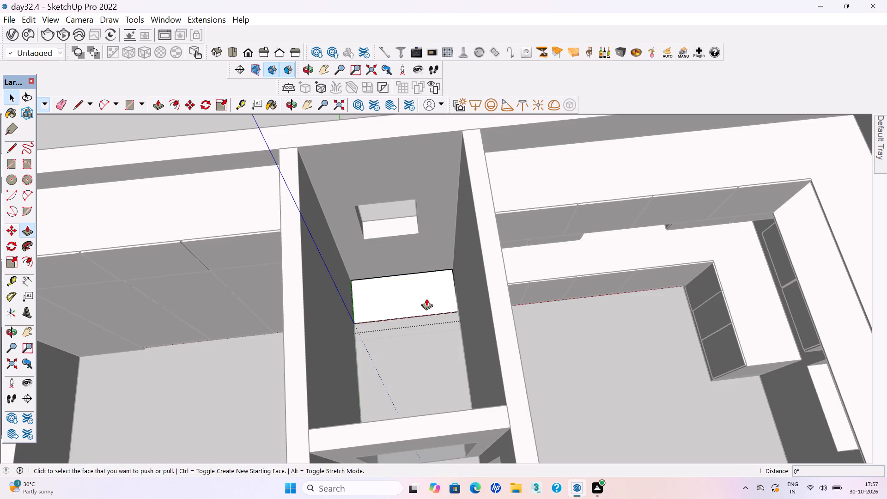
click(426, 298)
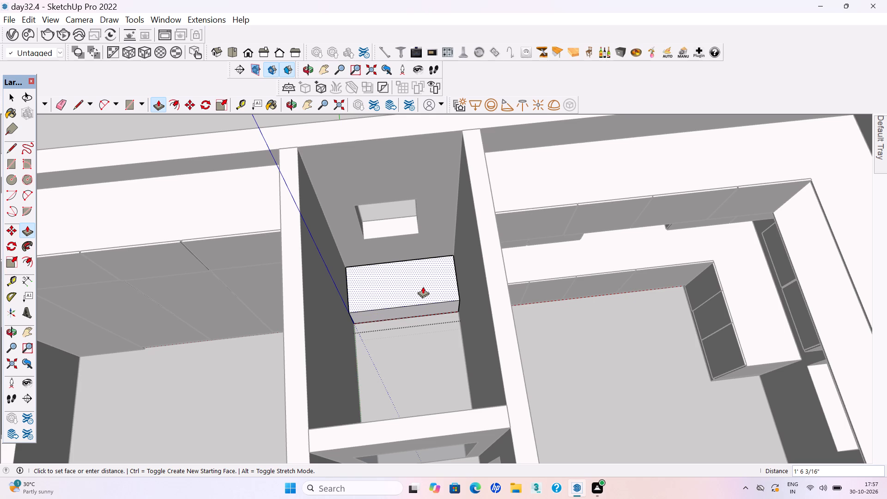
text(3")
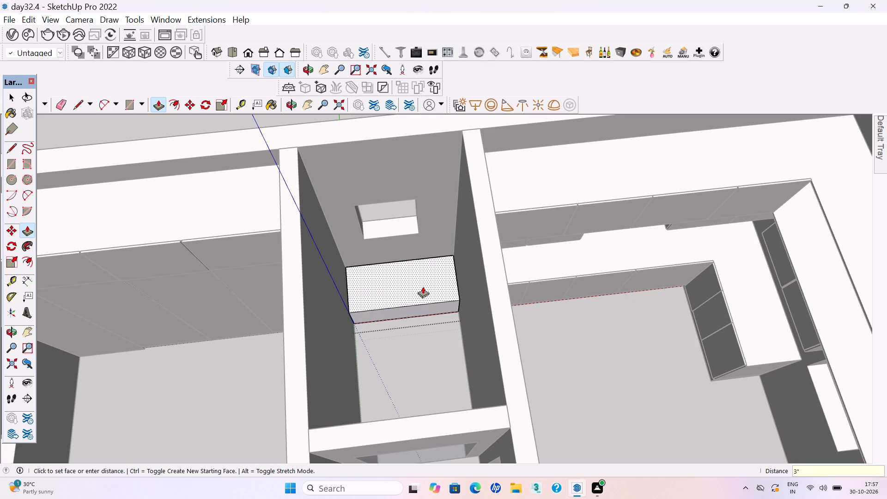
key(Return)
key(space)
click(400, 362)
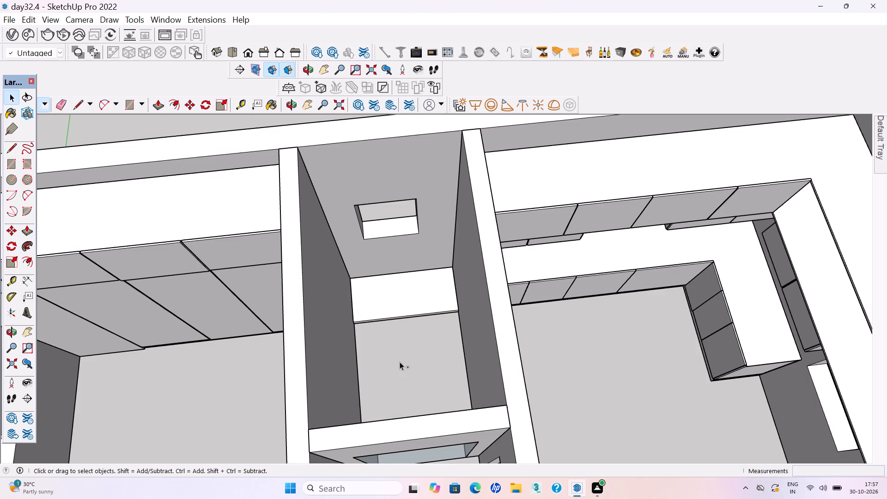
Save the model.
key(ctrl+s)
key(ctrl+s)
Draw a rectangle covering the full top of the plinth and make it a separate group.
key(r)
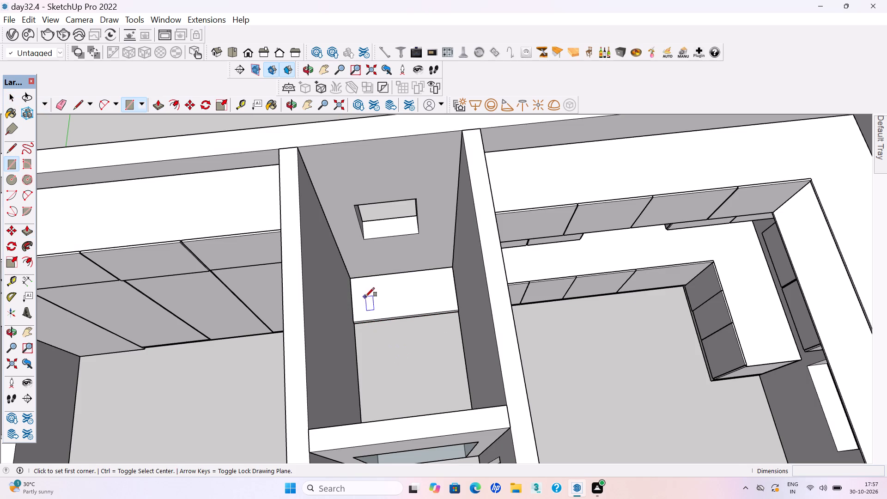
click(350, 275)
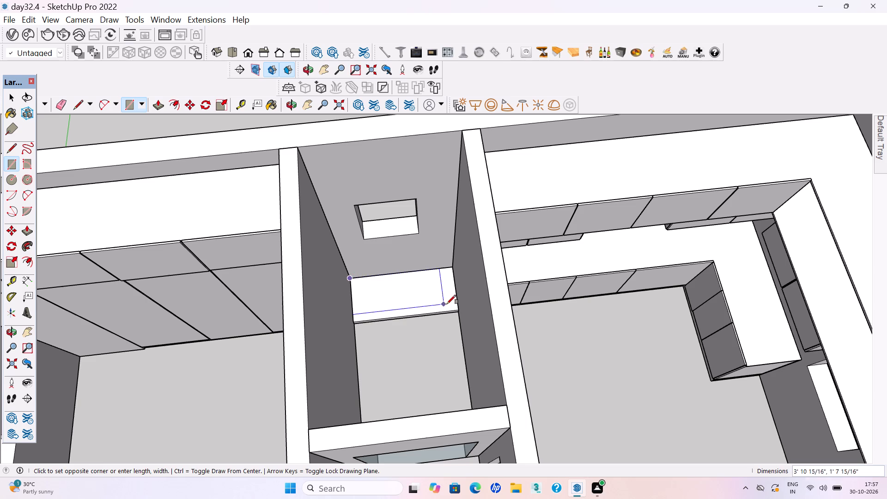
click(457, 308)
key(space)
double_click(415, 299)
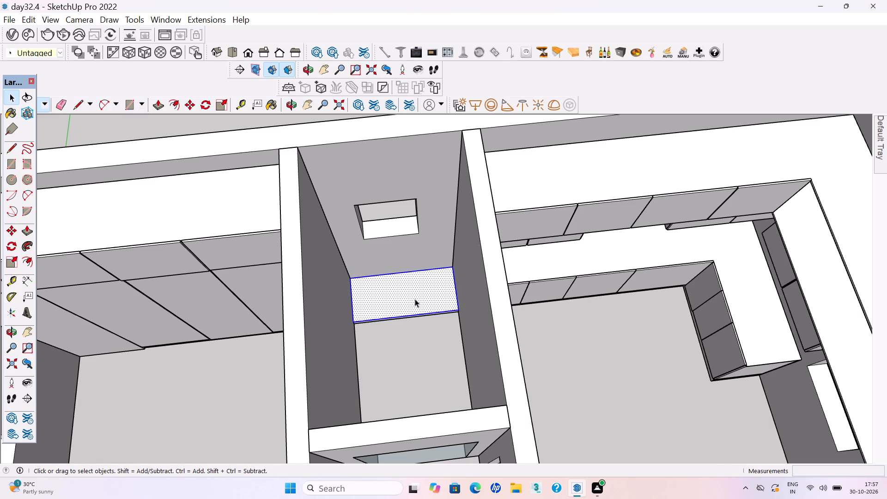
right_click(415, 299)
click(452, 172)
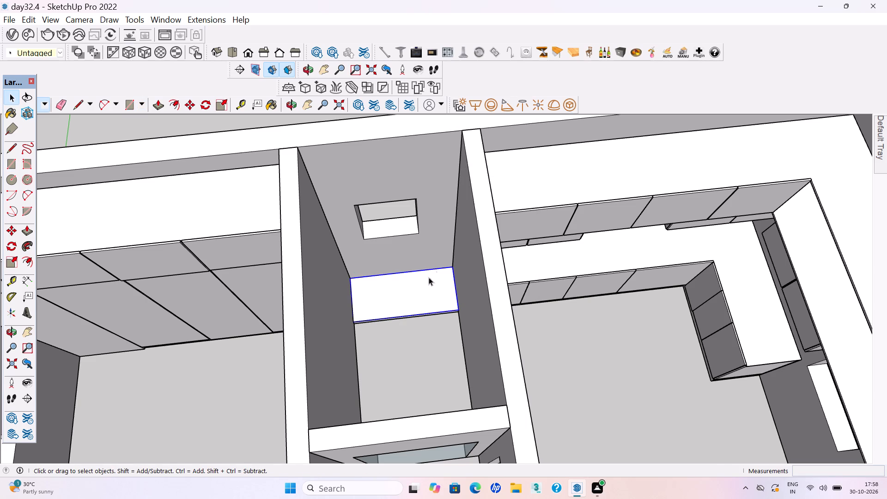
Extrude the grouped rectangle on the plinth upward freehand to form the cabinet box.
double_click(418, 296)
key(p)
click(418, 296)
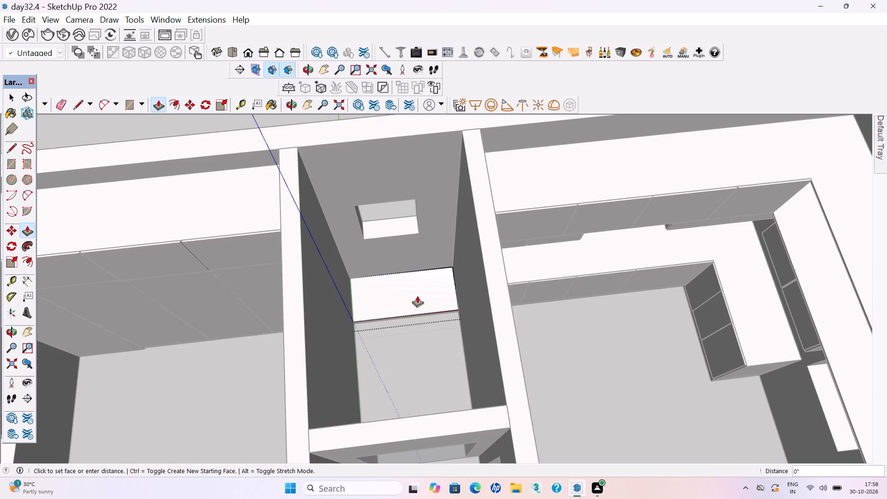
click(409, 283)
key(space)
Offset the outline of the cabinet box's front face inward by 18mm.
scroll(397, 316, up, 2)
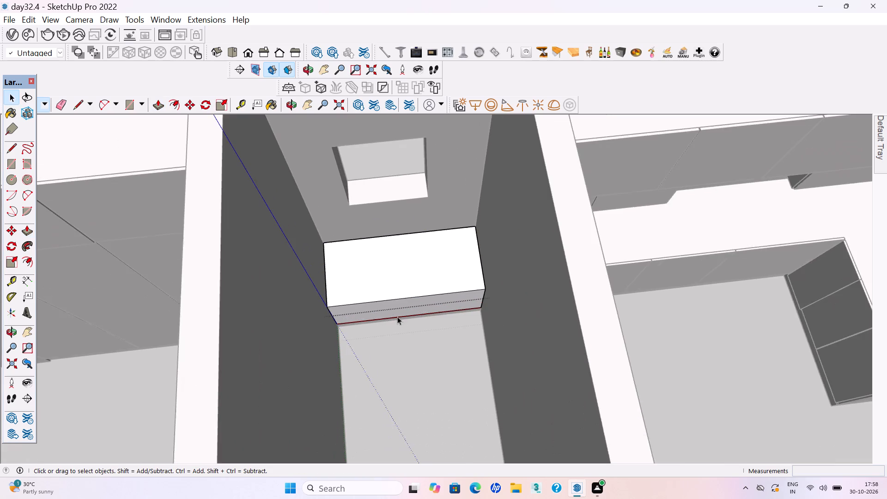
scroll(397, 316, up, 4)
middle_drag(393, 310, 389, 299)
middle_drag(387, 284, 389, 178)
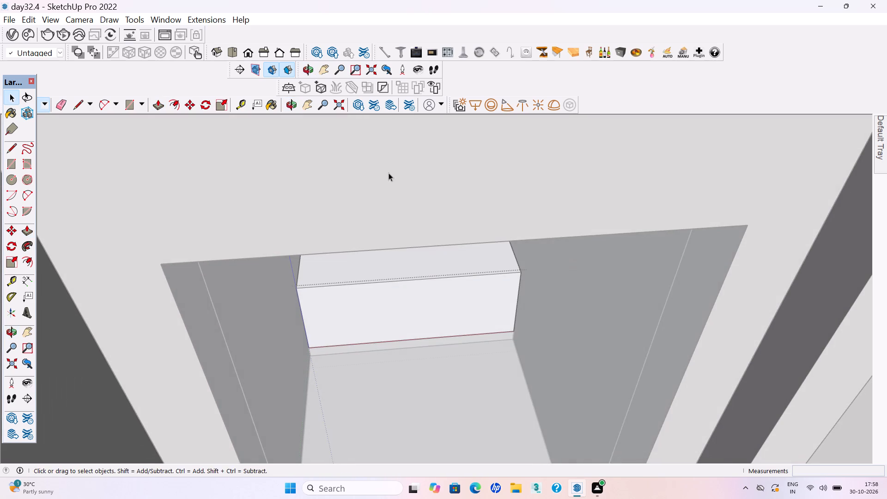
middle_drag(389, 164, 386, 265)
scroll(391, 324, down, 9)
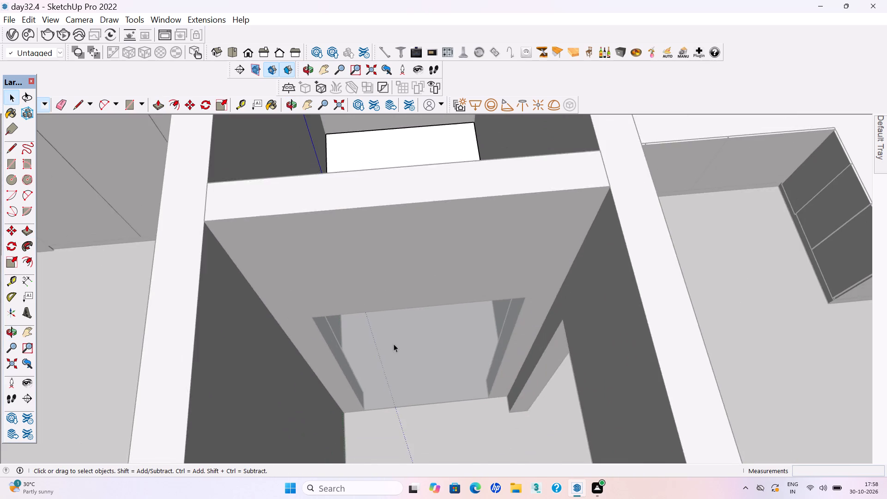
scroll(394, 344, down, 9)
scroll(386, 265, up, 11)
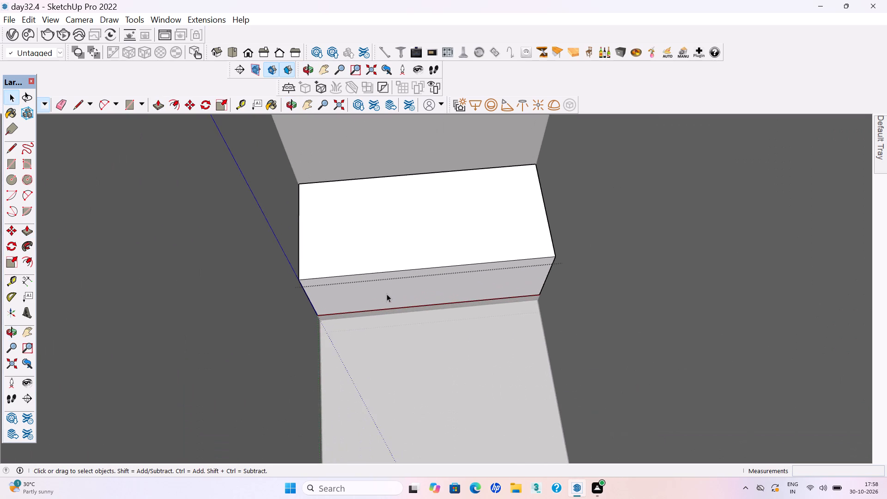
middle_drag(386, 292, 375, 278)
click(381, 293)
key(f)
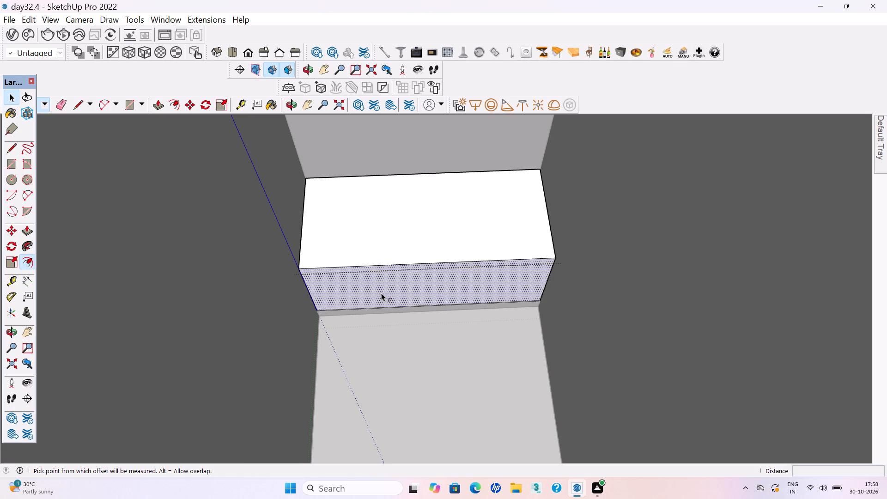
click(381, 285)
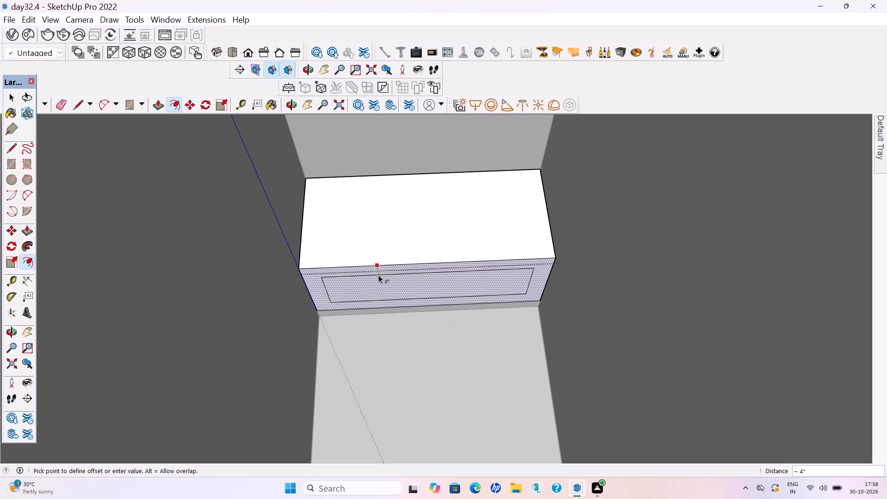
key(3)
key(BackSpace)
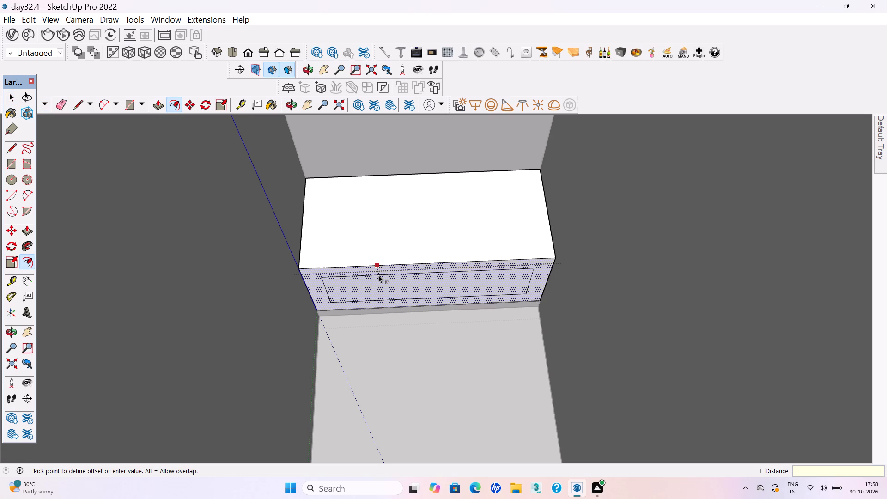
text(18mm)
key(Return)
key(space)
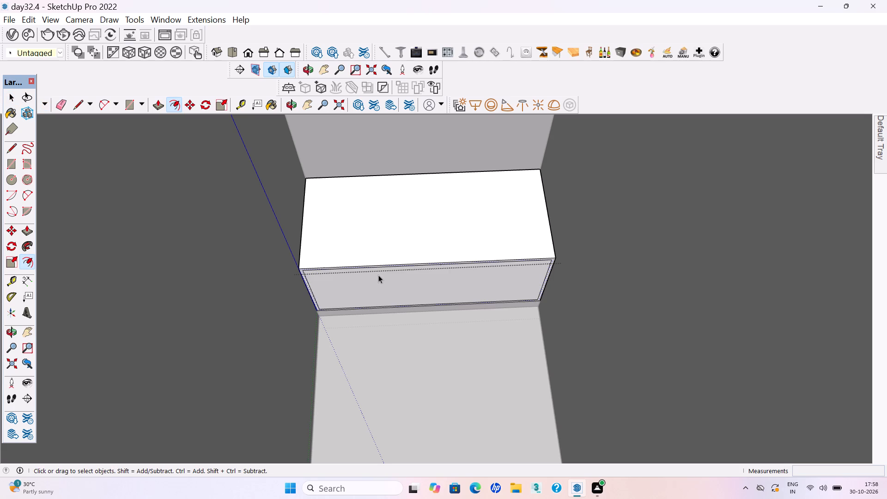
Push the inner front face back toward the window wall to hollow out the cabinet box.
click(407, 303)
key(p)
click(404, 292)
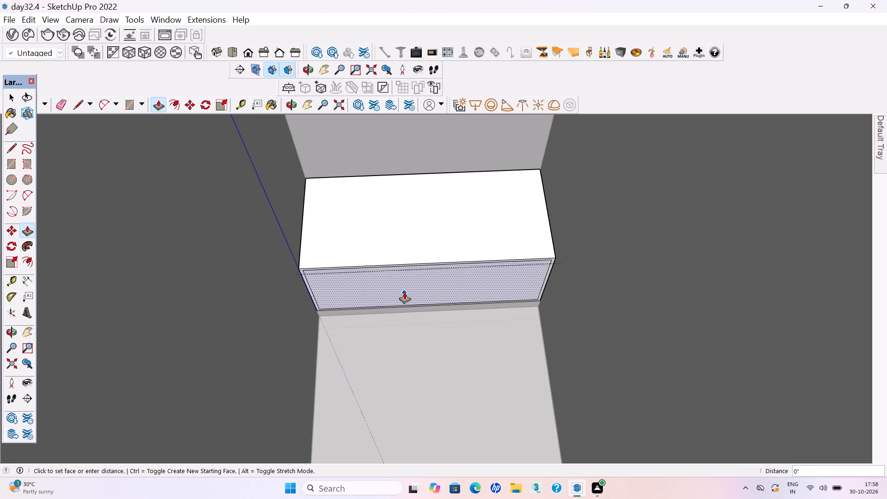
click(404, 254)
key(space)
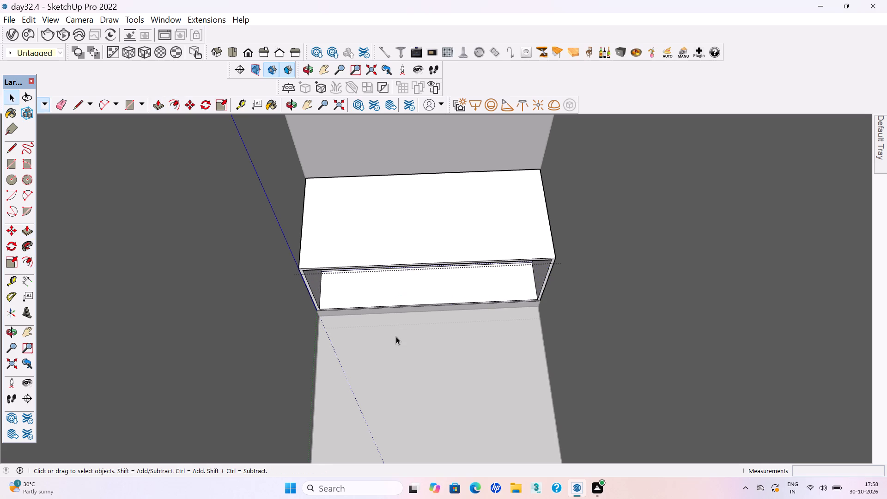
click(396, 336)
Save the model.
key(ctrl+s)
key(ctrl+s)
Draw the first door rectangle, about 1' 5 3/4" by 1' 7 3/8", from the cabinet front's upper corner beside the side wall.
key(r)
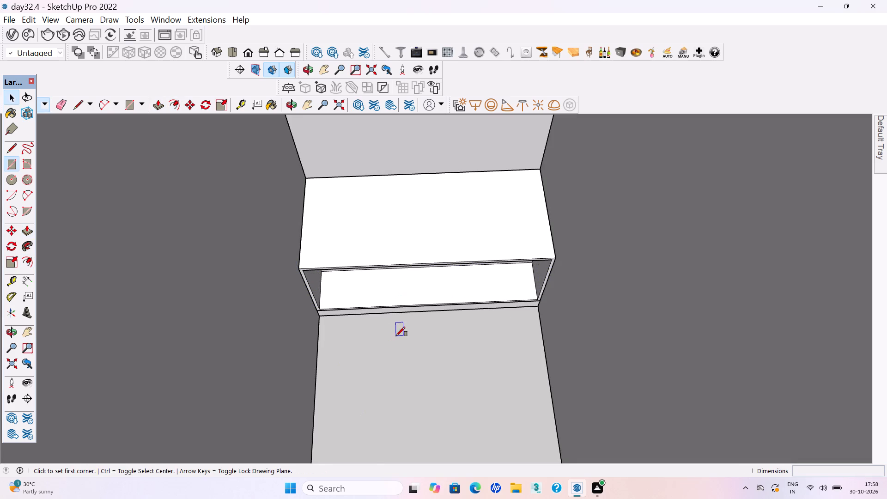
middle_drag(392, 292, 390, 277)
middle_drag(387, 266, 362, 323)
scroll(361, 335, down, 8)
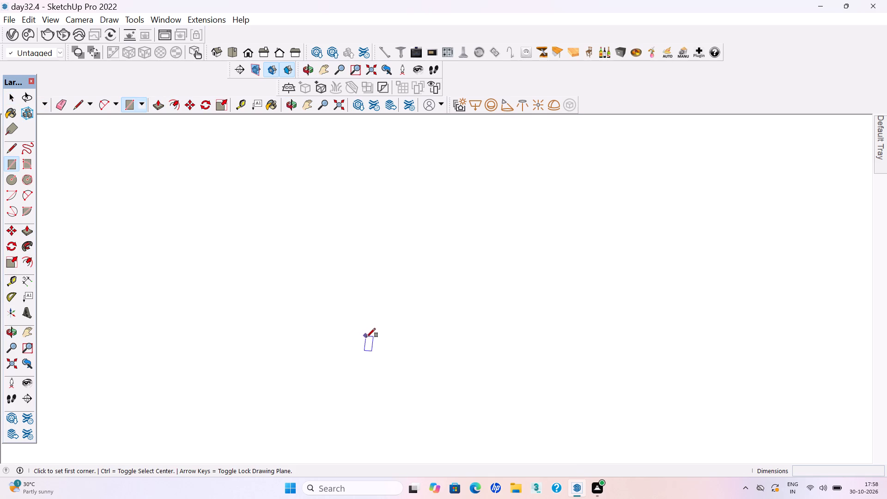
scroll(366, 337, down, 10)
scroll(440, 370, down, 5)
scroll(399, 355, down, 14)
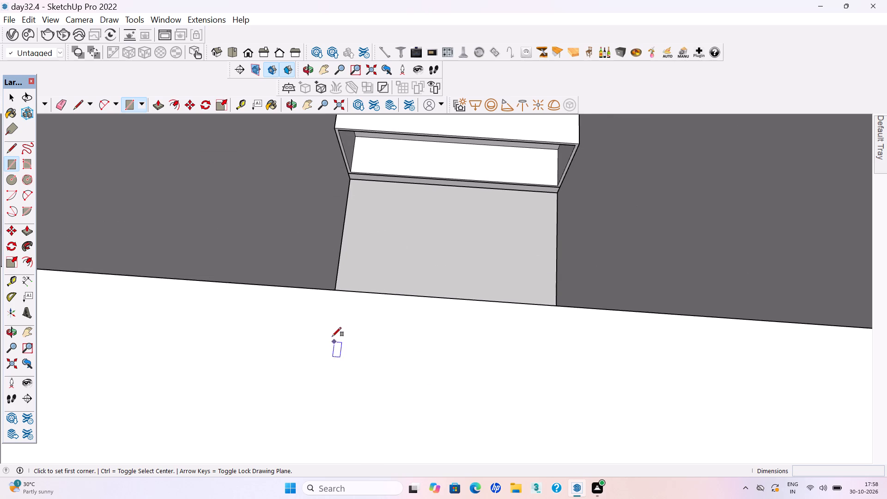
scroll(332, 336, down, 20)
scroll(332, 336, down, 9)
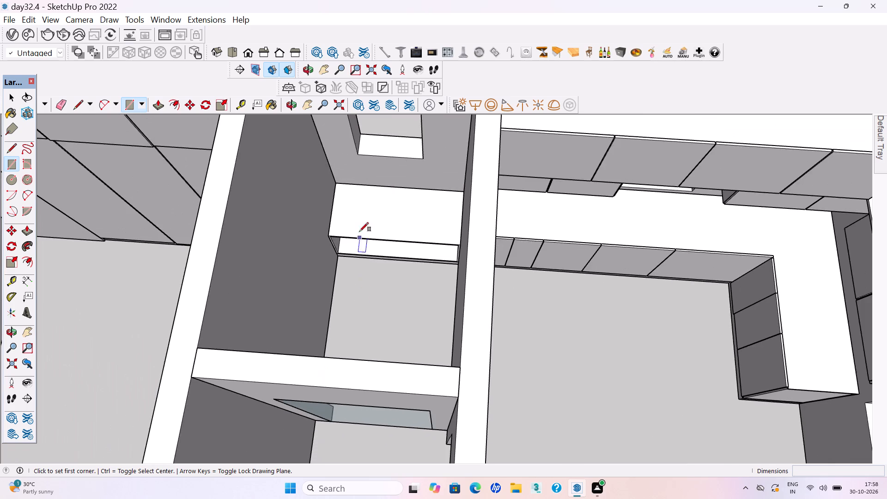
scroll(358, 221, up, 7)
middle_drag(315, 256, 285, 187)
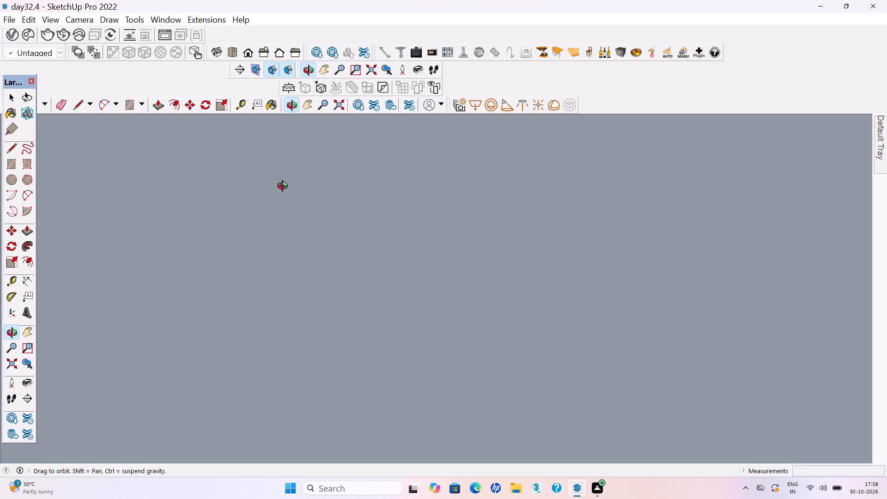
middle_drag(285, 187, 280, 214)
middle_click(280, 214)
scroll(314, 242, up, 14)
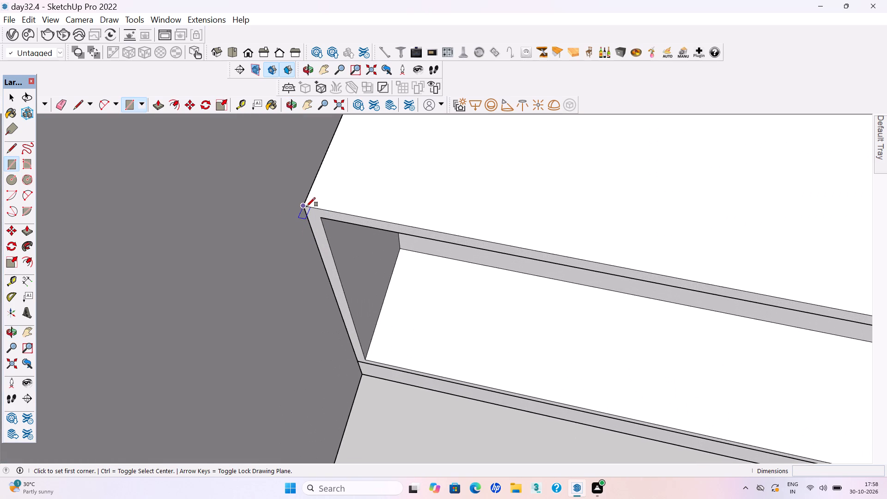
click(306, 206)
scroll(306, 206, down, 9)
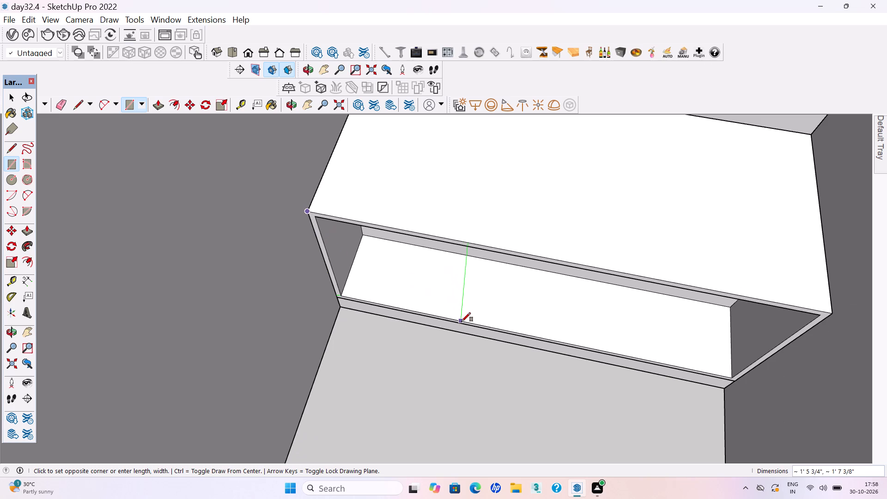
click(462, 322)
Extrude the first door rectangle outward by 18mm.
key(p)
click(381, 264)
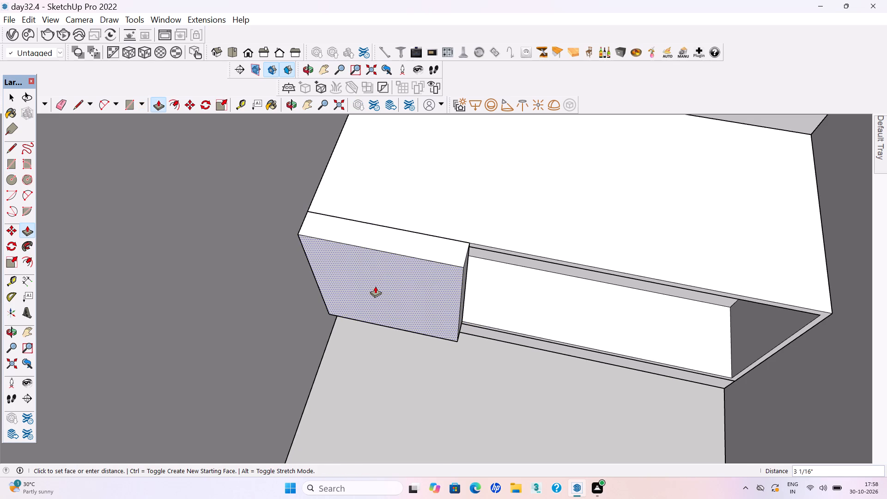
key(1)
key(8)
text(mm)
key(Return)
key(space)
Make the first cabinet door, with all its faces and edges, into a group.
triple_click(406, 274)
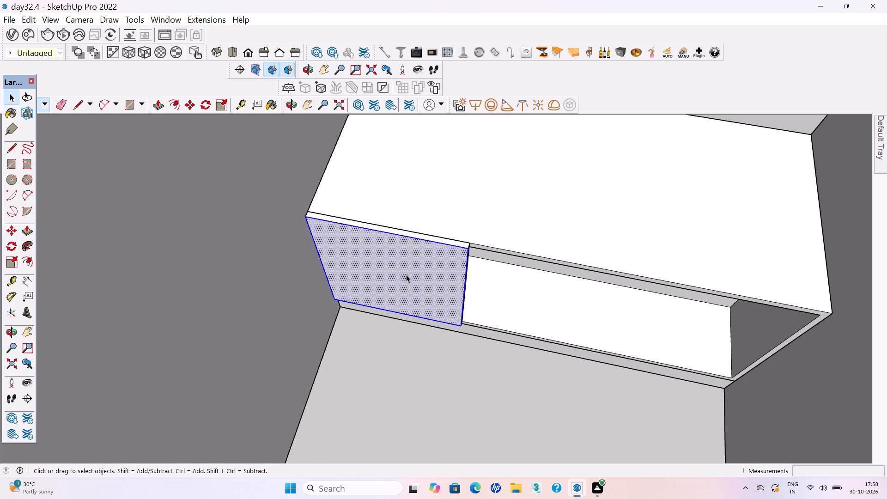
right_click(407, 274)
click(445, 133)
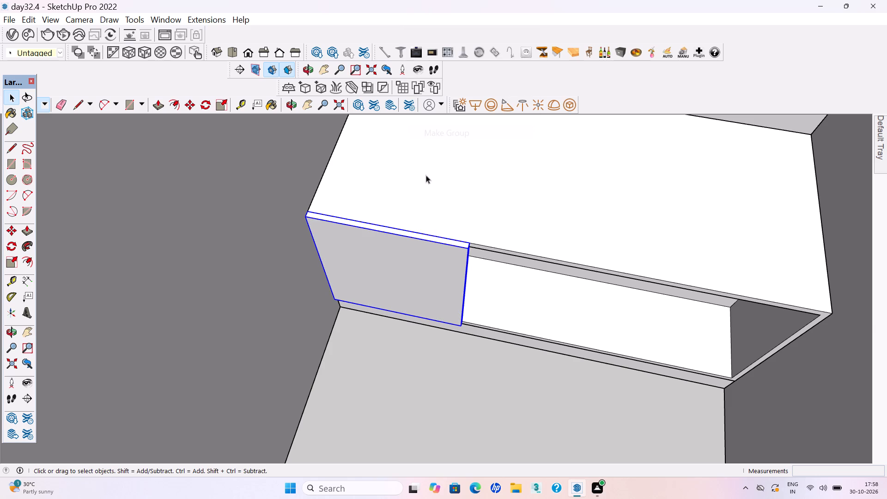
Draw the second door rectangle, about 1' 6 1/4" by 1' 7 3/8", from the first door's upper corner down the open cabinet front.
key(r)
scroll(471, 247, up, 6)
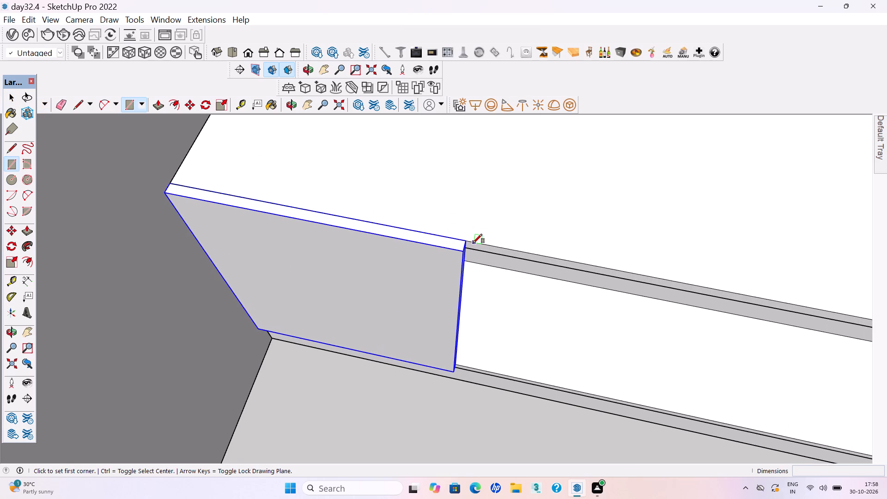
click(471, 243)
scroll(408, 210, down, 7)
scroll(516, 290, down, 1)
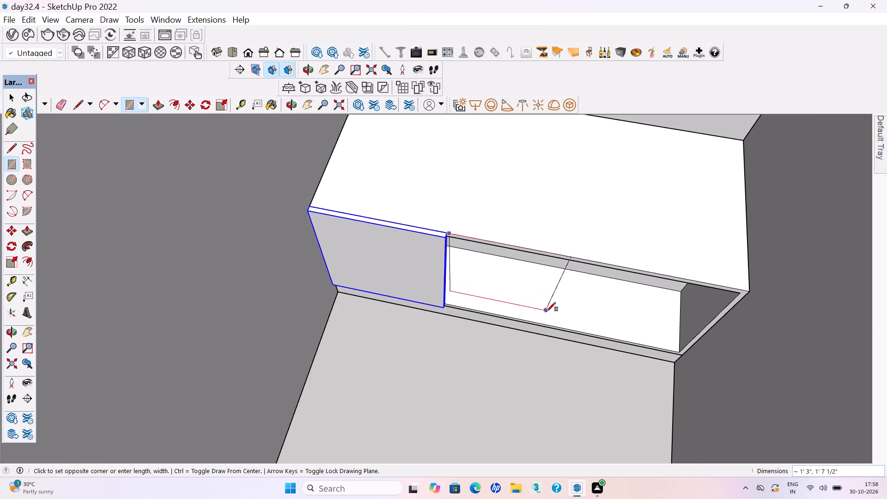
click(565, 327)
Extrude the second door rectangle outward until flush with the first door's front face.
key(p)
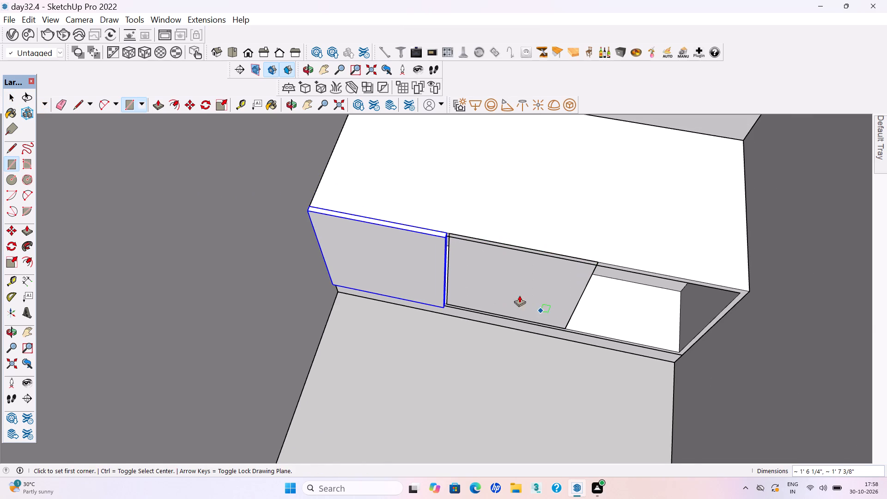
click(455, 238)
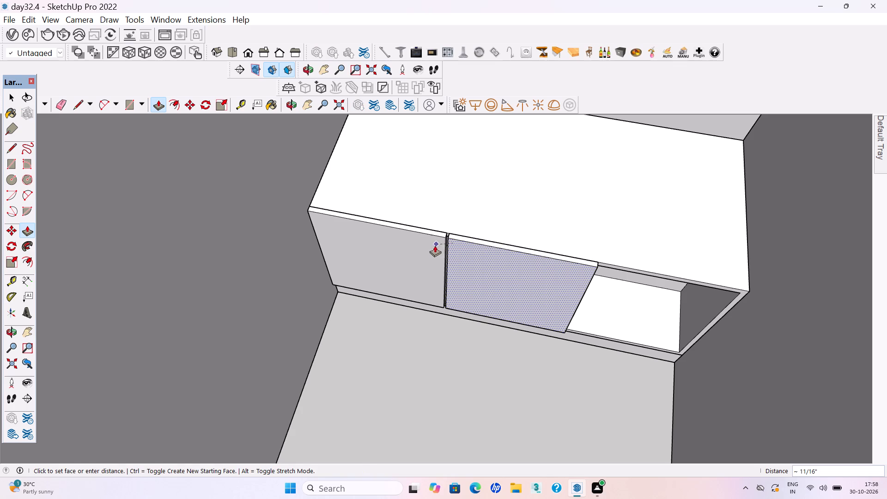
click(423, 249)
Make the second cabinet door, with all its faces and edges, into a group.
key(space)
triple_click(485, 264)
right_click(485, 264)
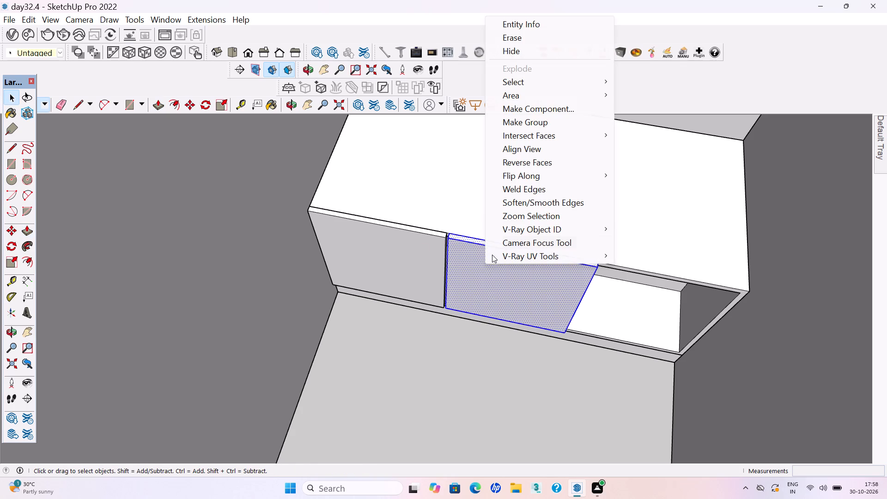
click(533, 124)
Draw the third door rectangle from the second door's upper corner to the lower inner corner of the far side panel.
scroll(302, 192, down, 1)
key(r)
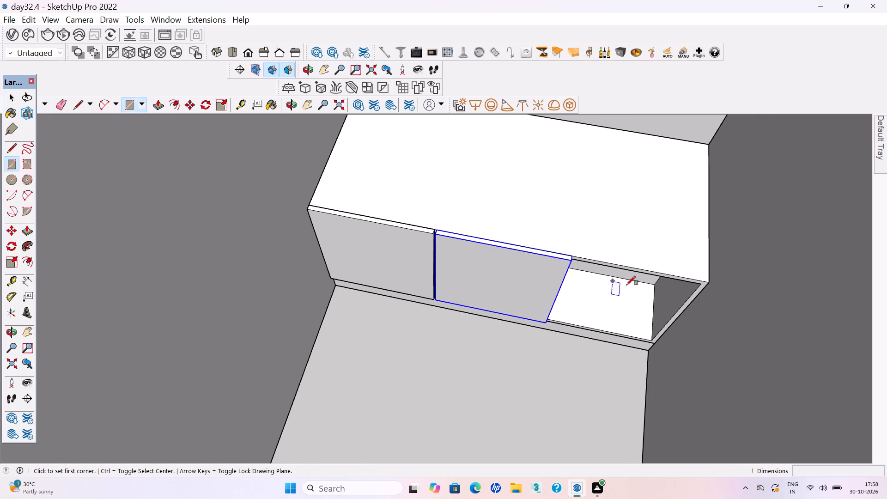
scroll(714, 287, up, 5)
scroll(524, 239, up, 3)
scroll(474, 244, up, 4)
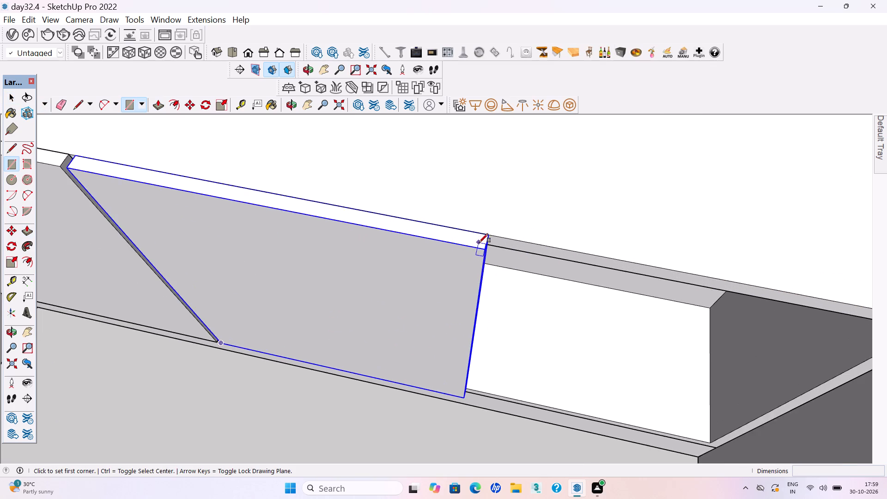
scroll(492, 240, up, 6)
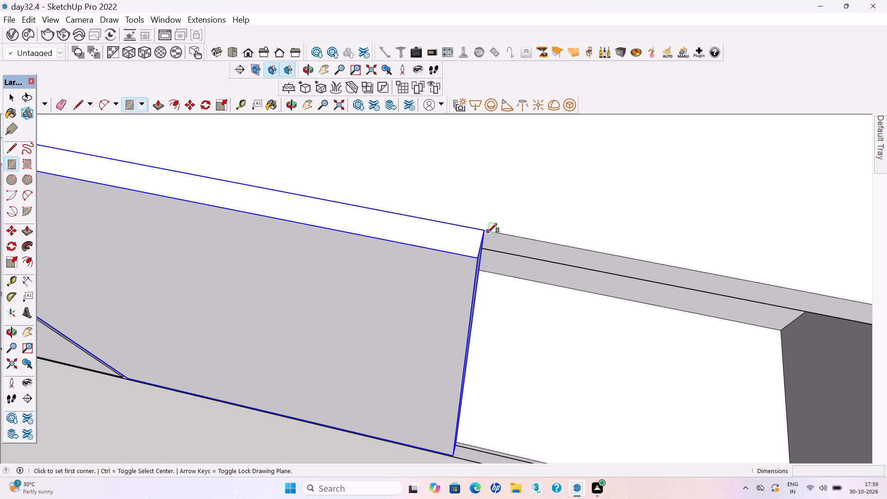
click(488, 232)
scroll(477, 198, down, 9)
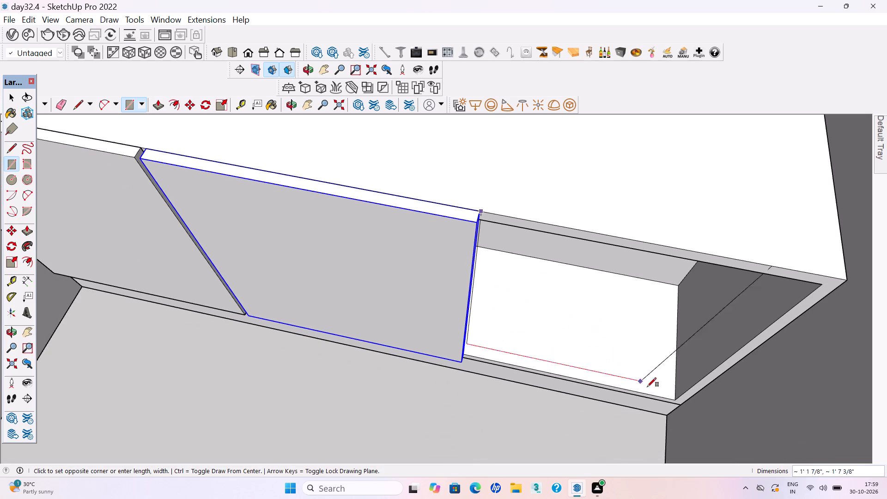
click(676, 401)
Extrude the third door rectangle outward until flush with the second door's front face.
key(p)
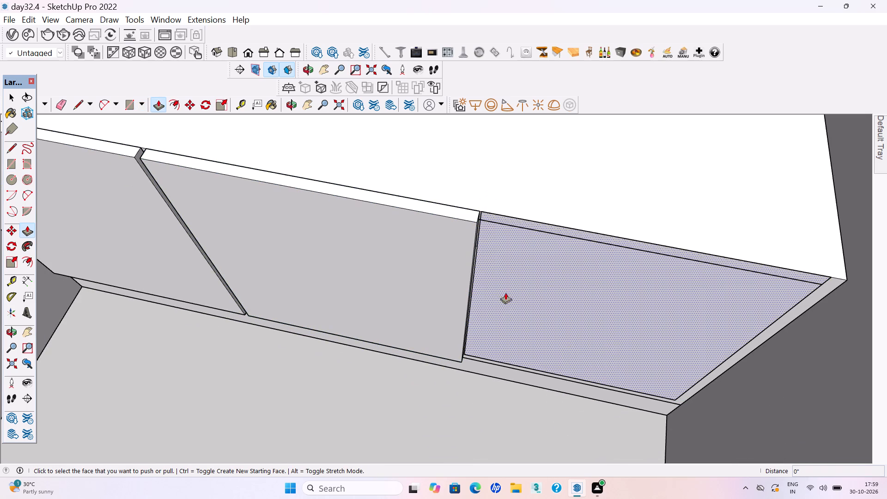
click(483, 226)
click(427, 250)
Make the third cabinet door, with all its faces and edges, into a group.
key(space)
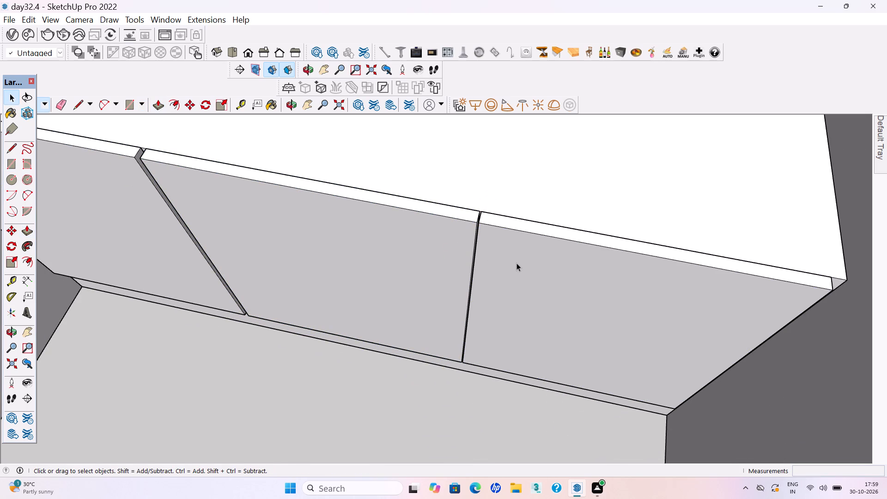
triple_click(518, 263)
right_click(518, 263)
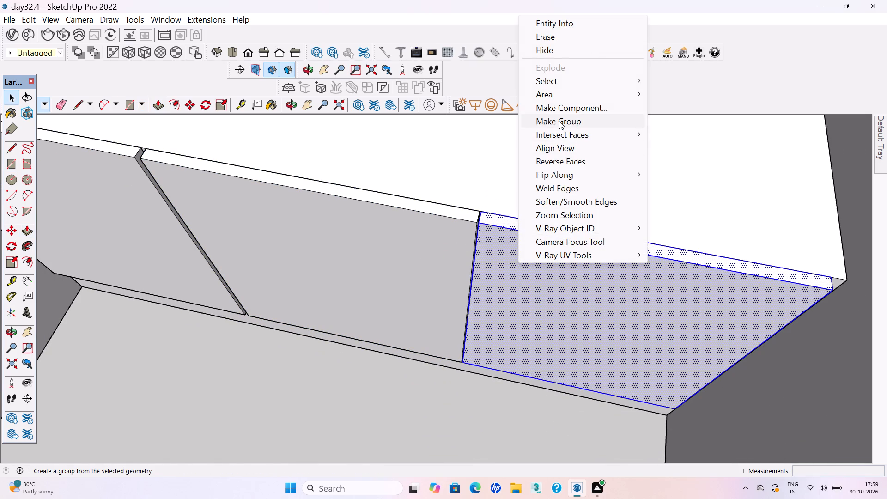
click(559, 121)
Delete the leftover construction guide line running across the house beside the kitchen.
scroll(454, 300, down, 15)
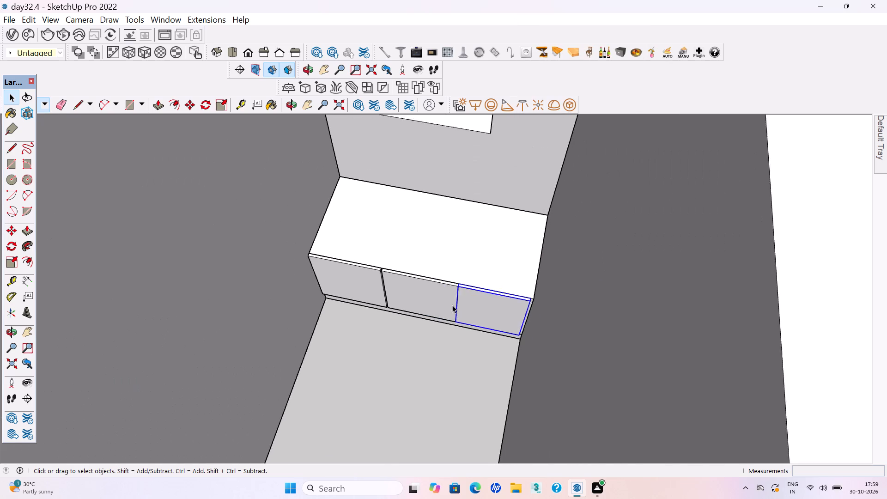
scroll(452, 305, down, 17)
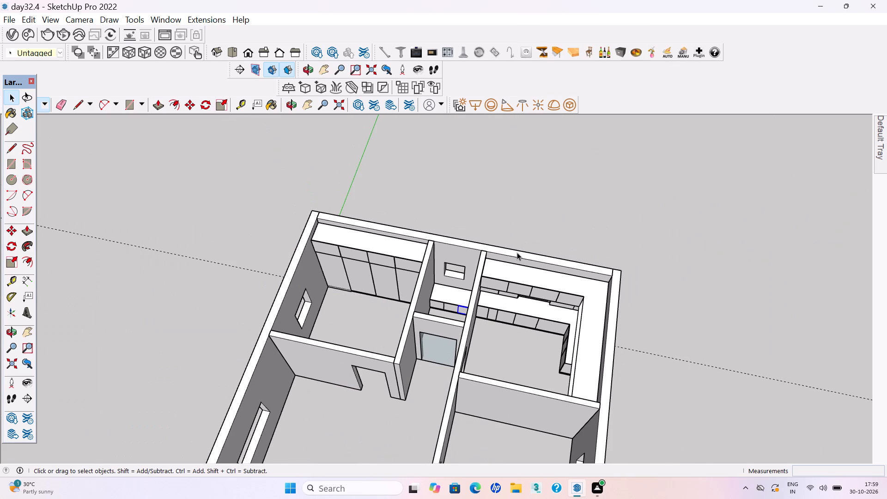
click(525, 200)
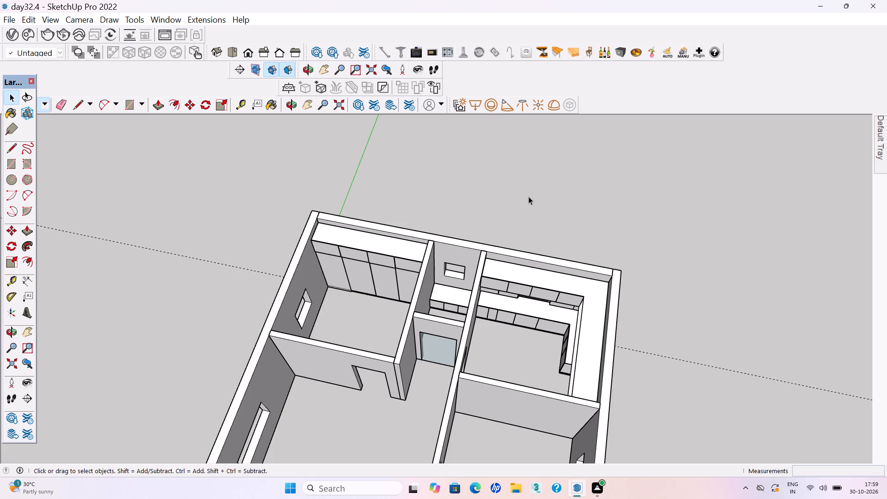
drag(759, 416, 735, 367)
drag(735, 367, 720, 335)
key(Delete)
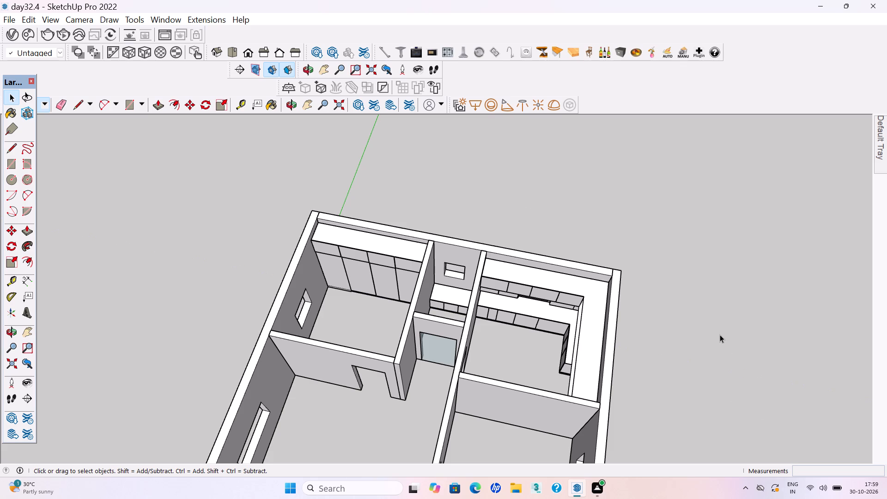
Save the model.
key(ctrl+s)
key(ctrl+s)
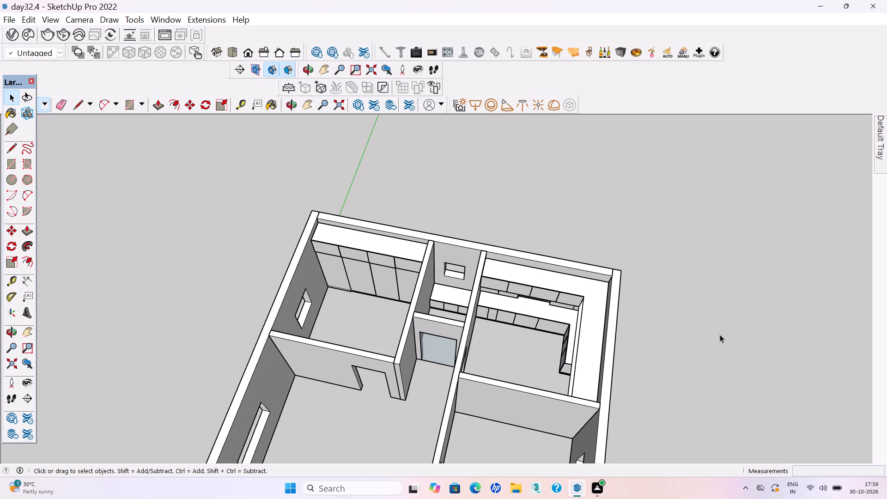
Look over the whole house from the opposite side and examine the unfurnished rooms next to the kitchen.
scroll(571, 432, down, 3)
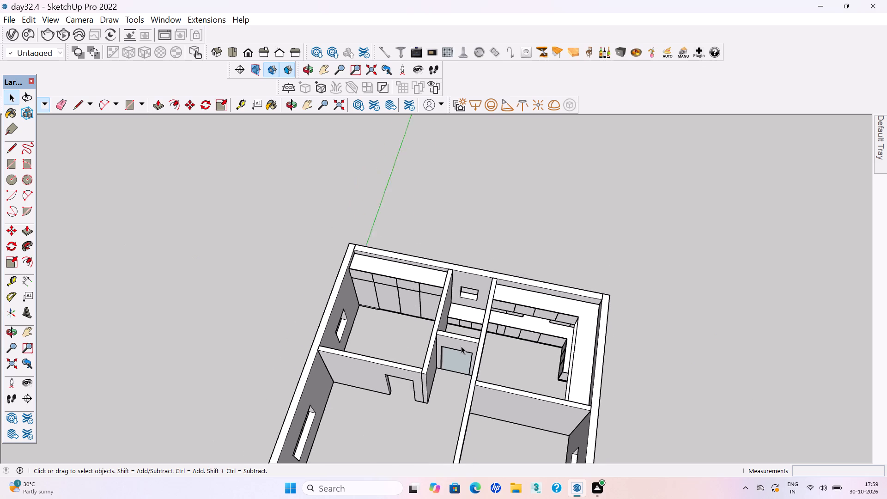
scroll(461, 346, down, 8)
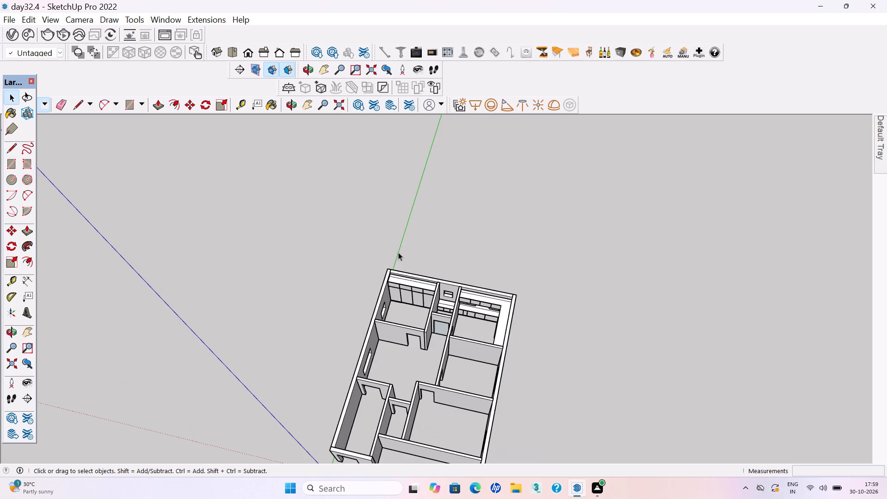
scroll(413, 285, down, 9)
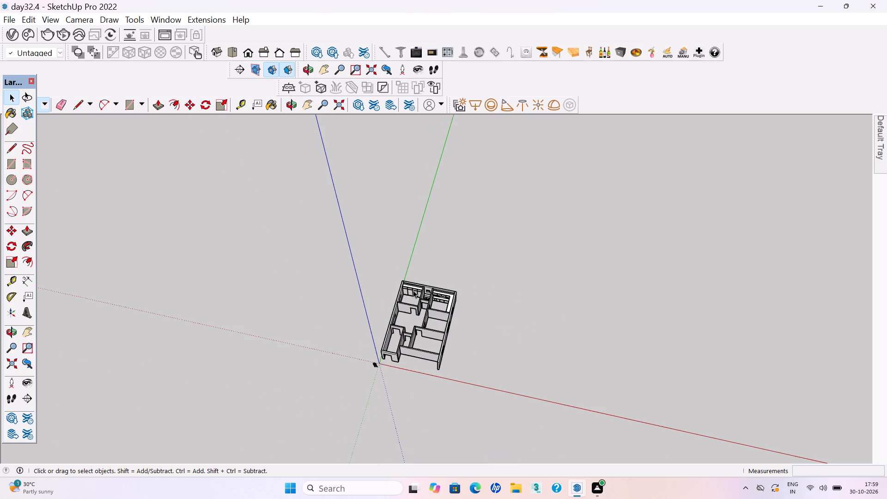
middle_drag(412, 316, 851, 323)
scroll(659, 291, up, 2)
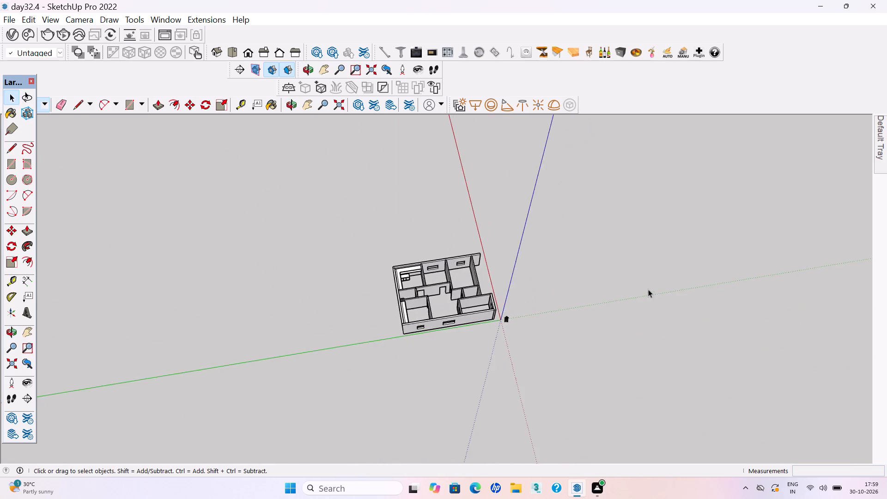
scroll(574, 282, up, 4)
scroll(390, 266, up, 10)
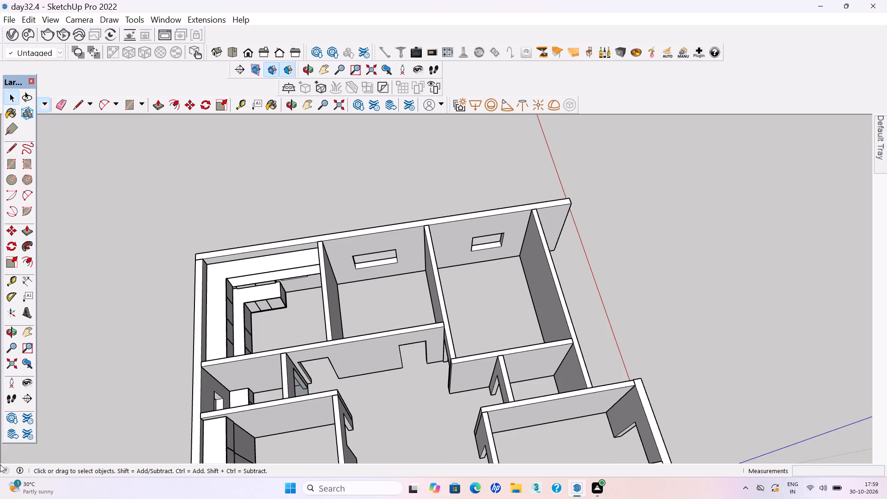
scroll(199, 271, down, 3)
middle_drag(383, 299, 383, 327)
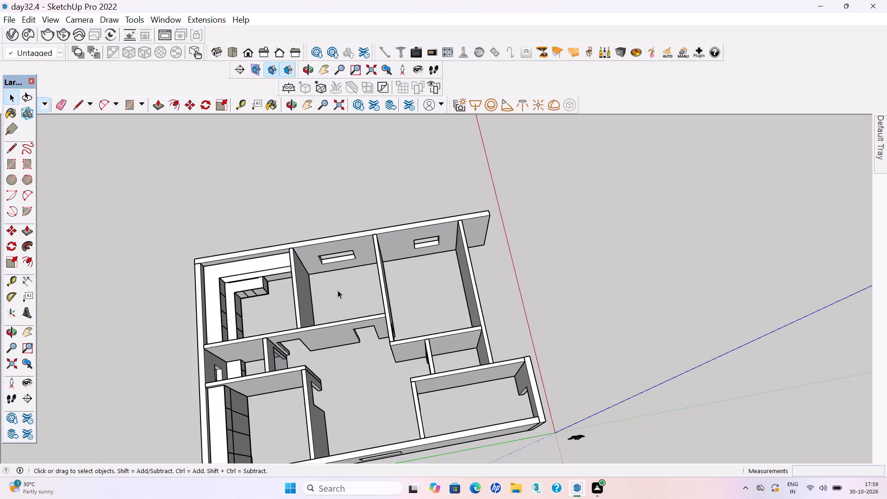
scroll(315, 249, up, 7)
middle_drag(343, 332, 362, 254)
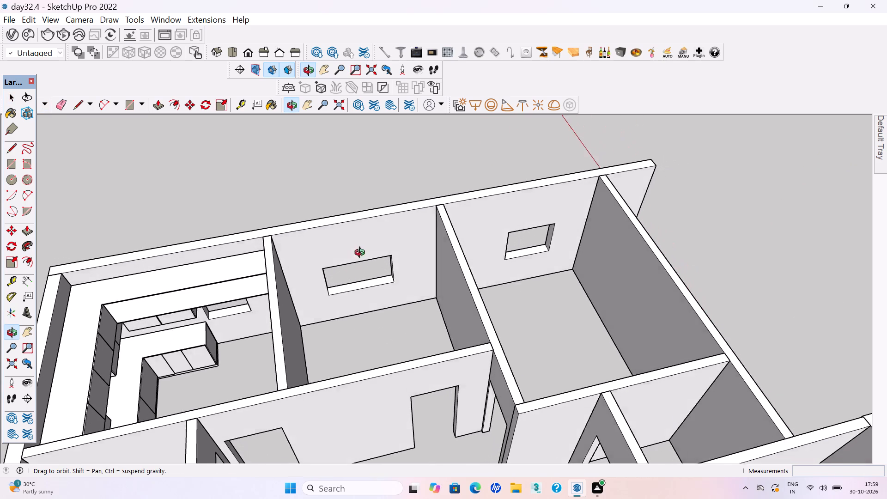
middle_drag(362, 254, 363, 247)
scroll(363, 247, up, 1)
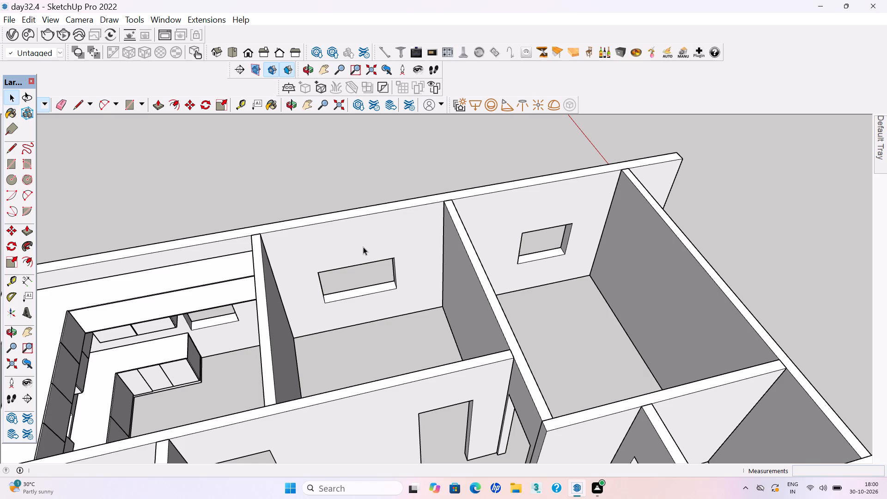
Place a guide line 2' from the floor edge of the kitchen partition wall in the room next to the kitchen.
scroll(323, 337, down, 7)
middle_drag(373, 311, 25, 334)
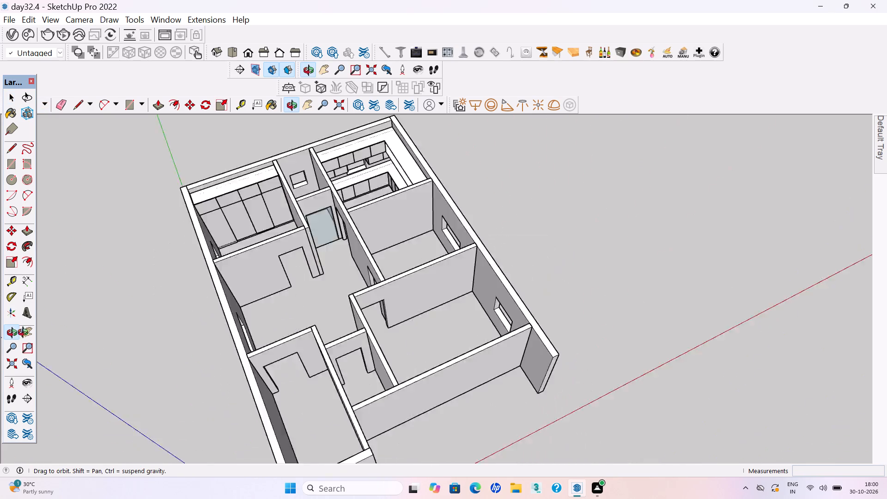
middle_drag(25, 334, 0, 316)
scroll(443, 220, up, 3)
scroll(436, 269, up, 4)
middle_drag(456, 287, 438, 305)
scroll(437, 304, up, 2)
key(t)
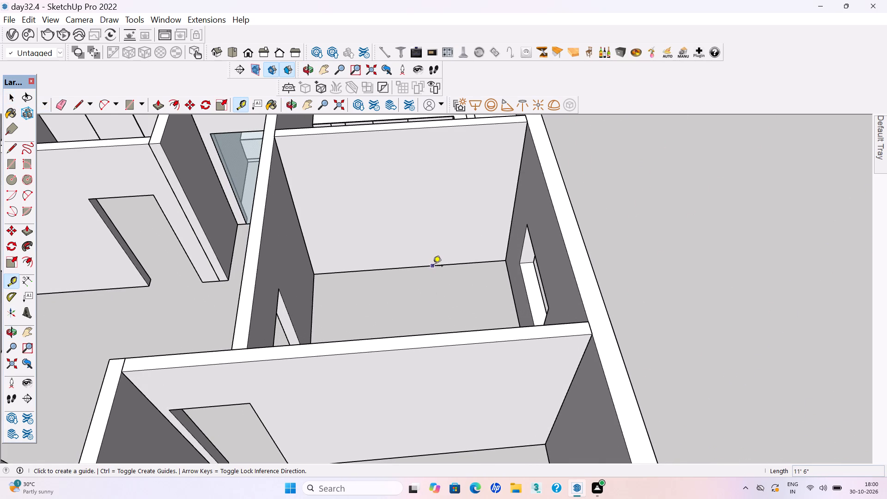
click(433, 267)
text(2')
key(Return)
Draw a 2' deep floor rectangle across the room's full width, between the kitchen partition wall and the guide line.
middle_drag(435, 290, 431, 314)
middle_click(431, 314)
key(r)
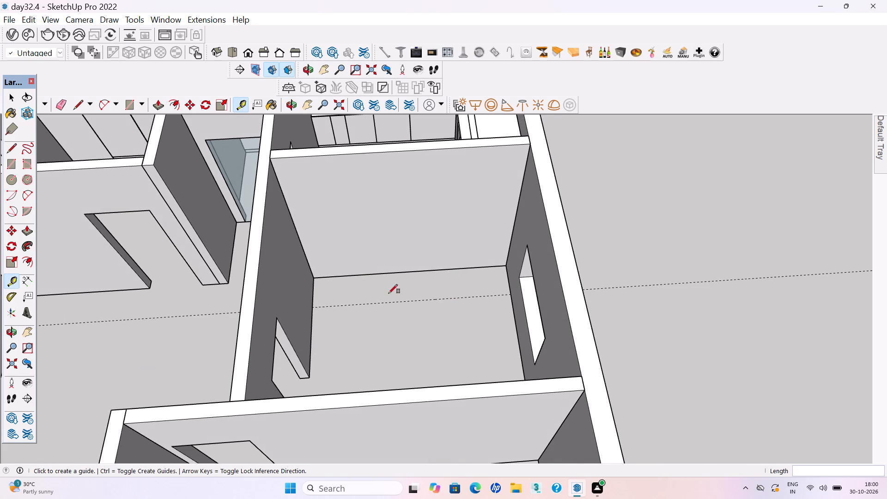
click(316, 275)
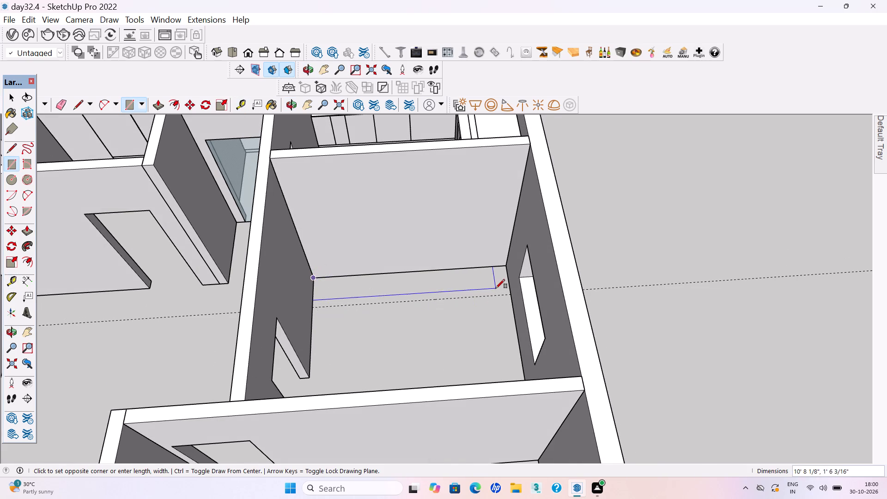
click(510, 294)
Make the floor rectangle and its edges into a group.
key(space)
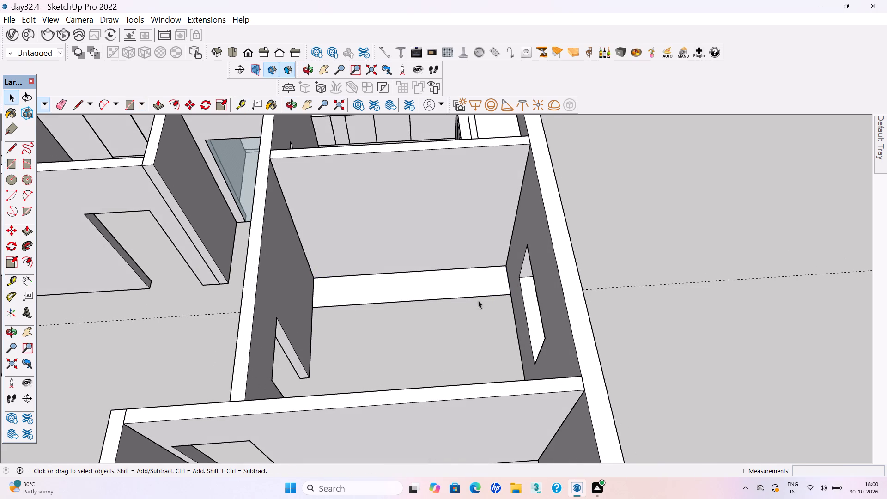
double_click(459, 288)
right_click(459, 287)
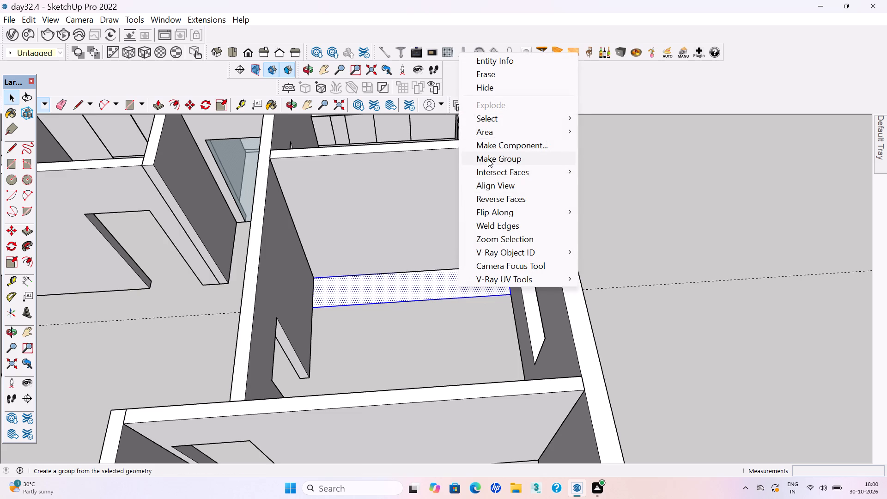
click(488, 158)
Extrude the rectangle inside the group upward by 3" to form the plinth, and leave the group.
double_click(419, 288)
key(p)
click(419, 288)
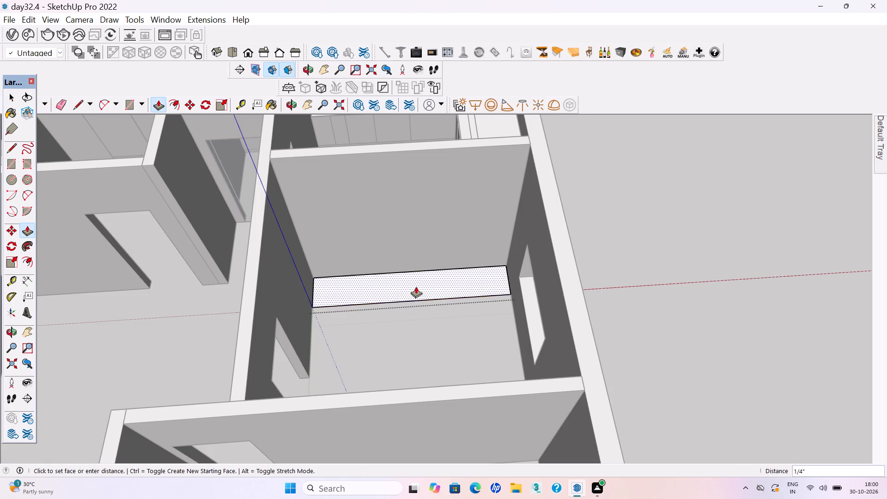
text(3")
key(Return)
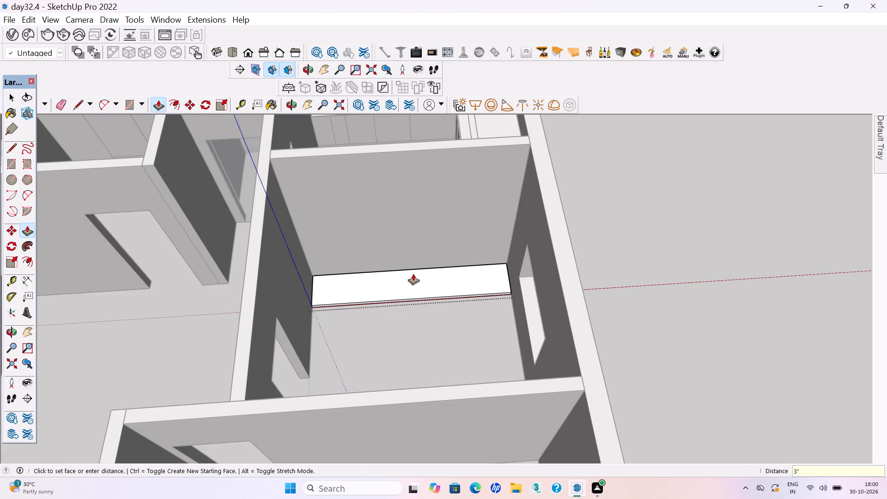
key(space)
click(398, 349)
Save the model.
key(ctrl+s)
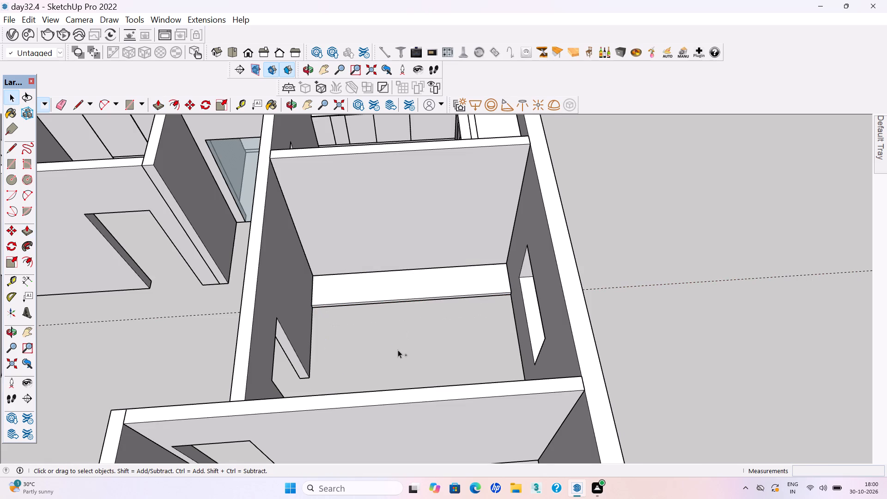
Save the model.
key(ctrl+s)
Draw a rectangle covering the whole top of the plinth, from its back wall corner to the opposite front corner.
key(r)
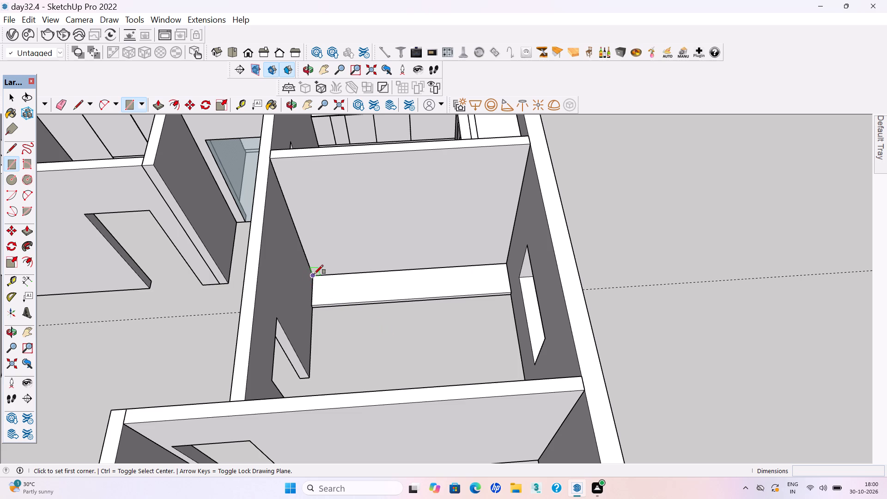
click(314, 273)
key(space)
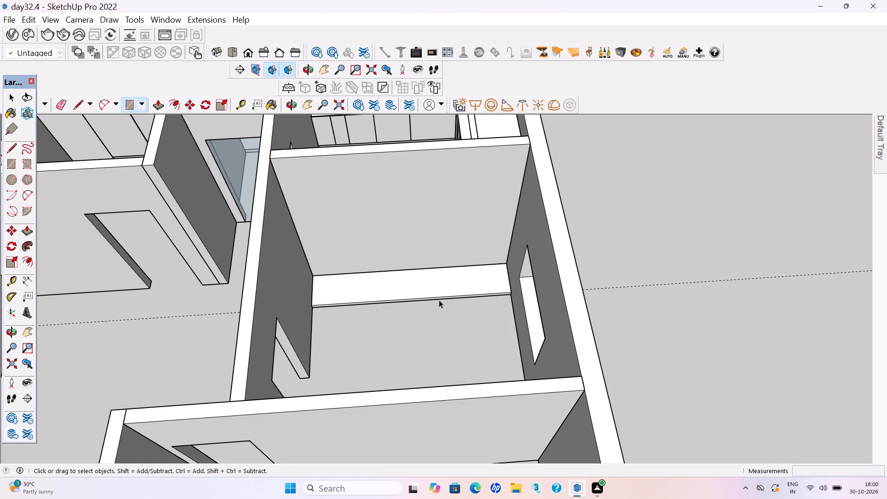
key(r)
click(312, 273)
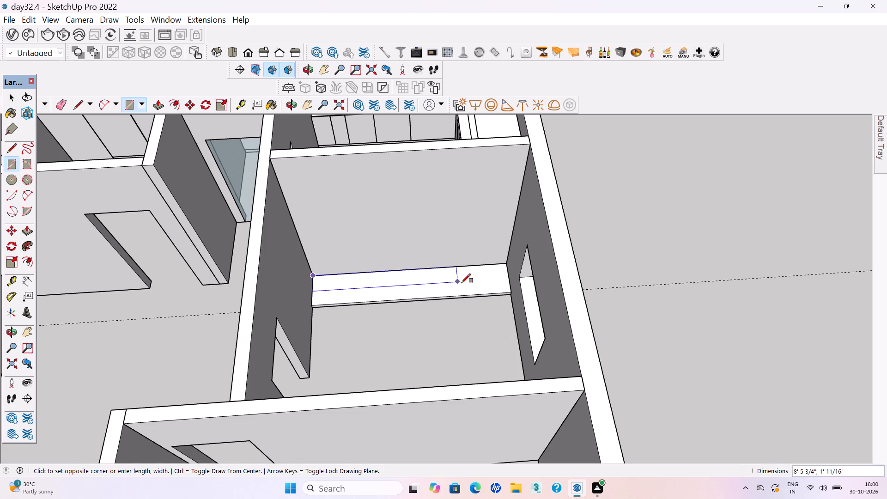
click(512, 289)
key(space)
Make the rectangle on top of the plinth and its edges into a group.
double_click(407, 292)
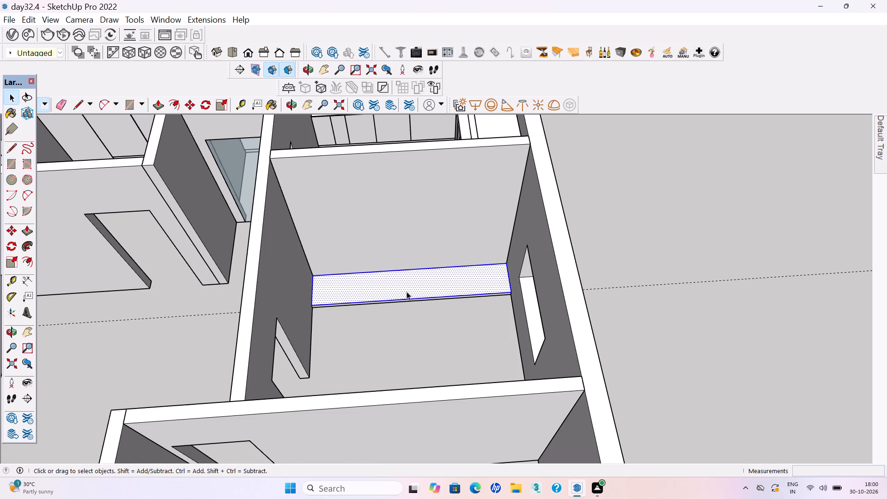
right_click(407, 290)
click(449, 161)
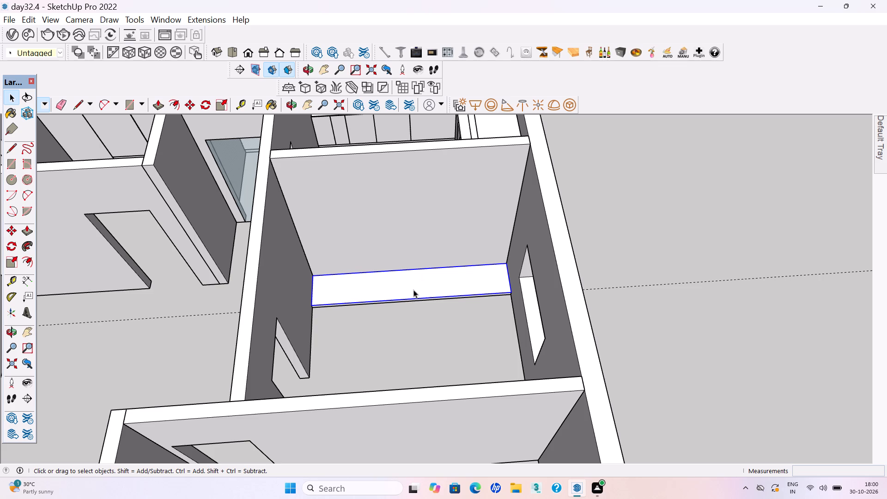
Extrude the rectangle inside the new group upward by 7' to form the cabinet body.
double_click(413, 291)
key(p)
click(410, 287)
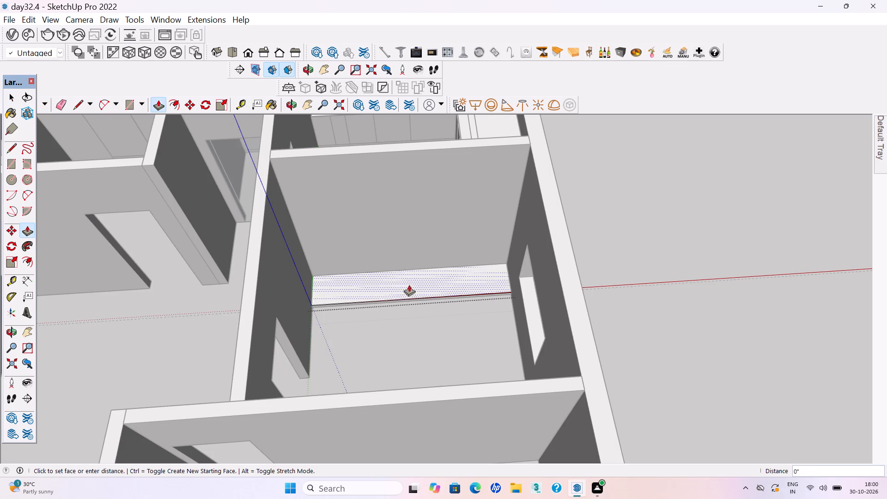
text(7')
key(Return)
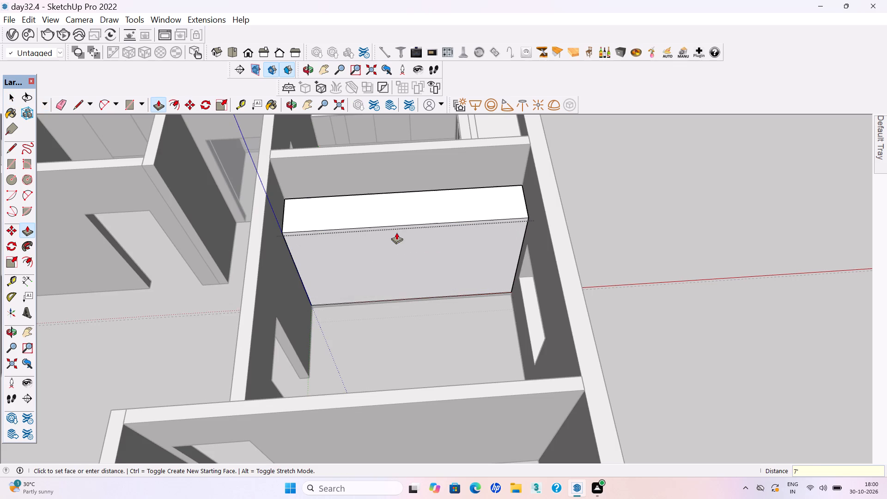
key(space)
Offset the outline of the cabinet's front face inward by 18 mm.
click(396, 279)
key(f)
click(388, 267)
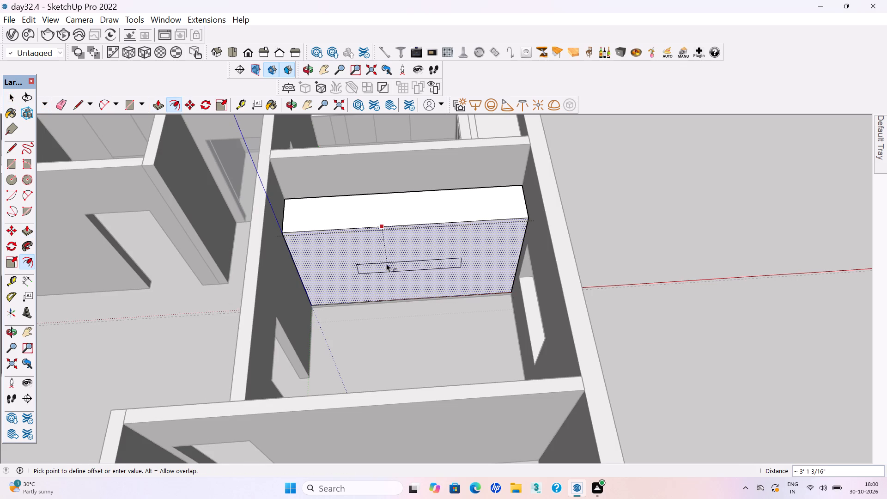
text(18)
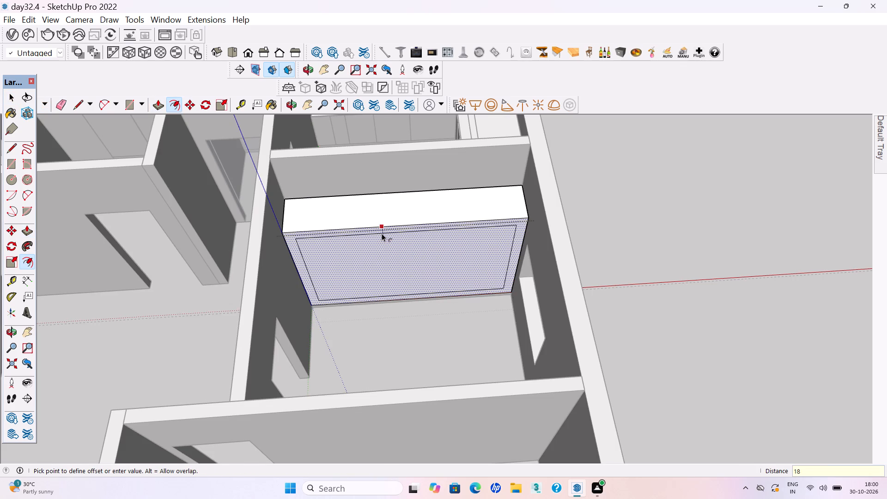
text(mm)
key(Return)
key(space)
Push the inner front face back into the cabinet to hollow out the carcass, and leave the group.
click(395, 273)
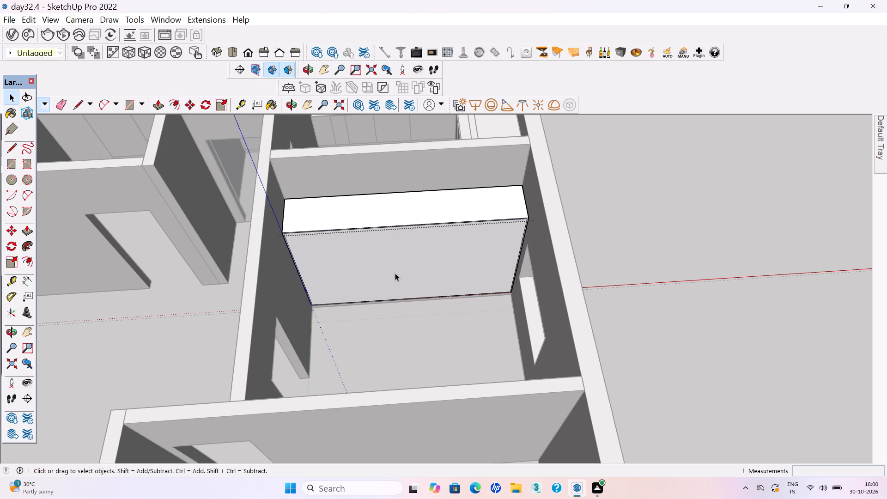
key(p)
key(Return)
click(397, 279)
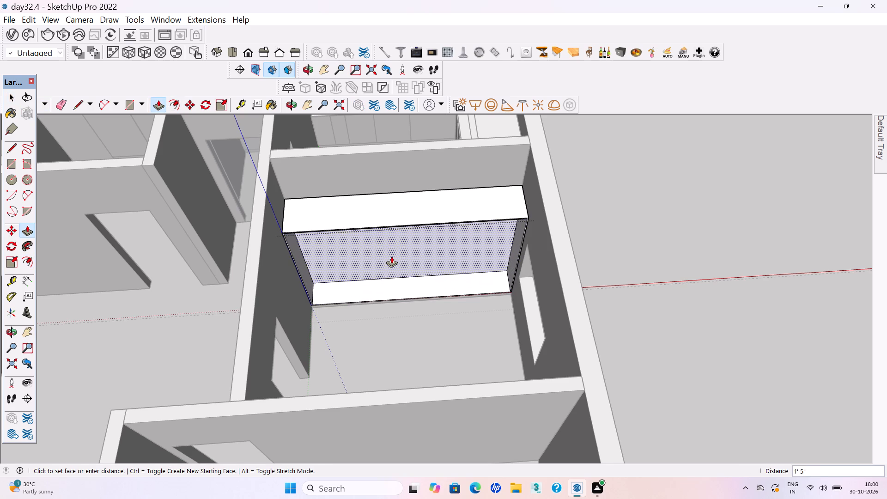
click(391, 255)
key(space)
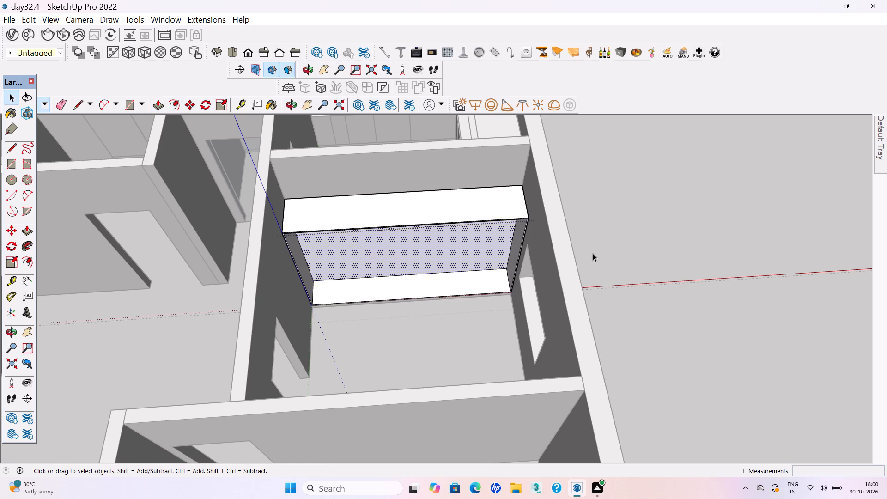
click(593, 253)
Save the model.
key(ctrl+s)
key(ctrl+s)
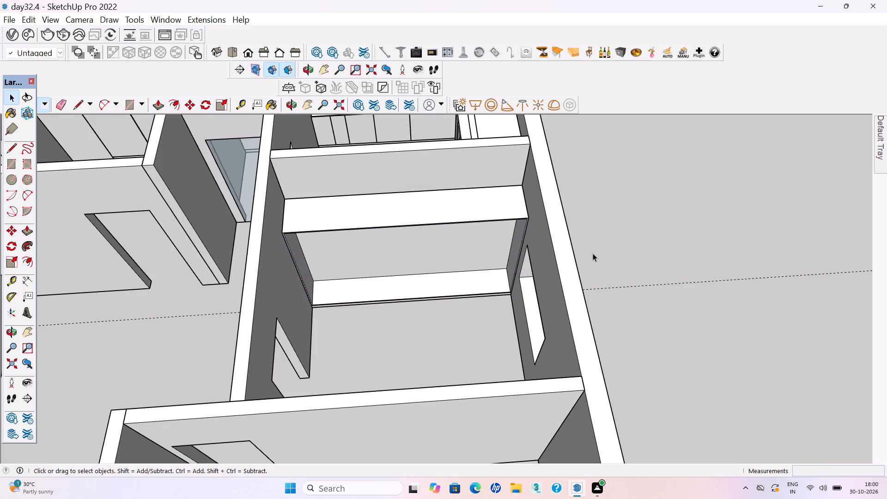
Place a vertical guide line at the middle of the cabinet front, measured from its side edge.
key(t)
click(301, 284)
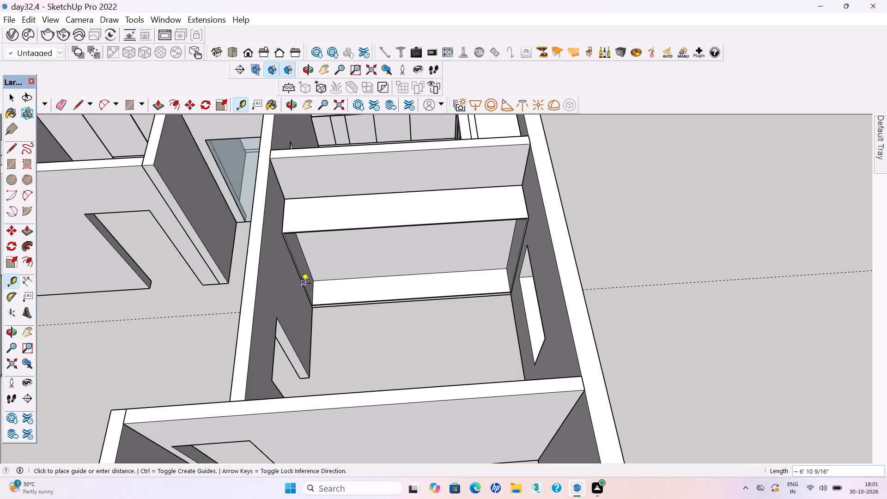
click(406, 226)
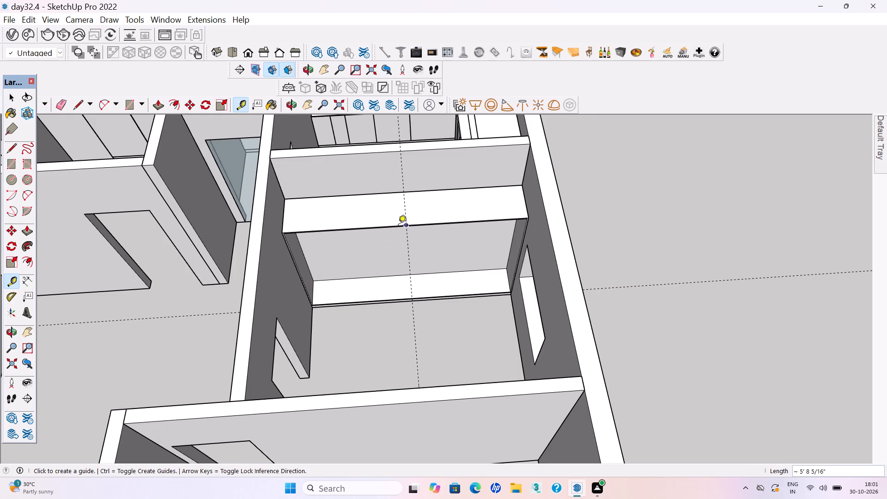
Draw a door rectangle about 2' 8" wide and full cabinet height on the front, starting at the top outer corner.
scroll(356, 225, up, 2)
middle_drag(334, 233, 312, 198)
scroll(301, 198, up, 2)
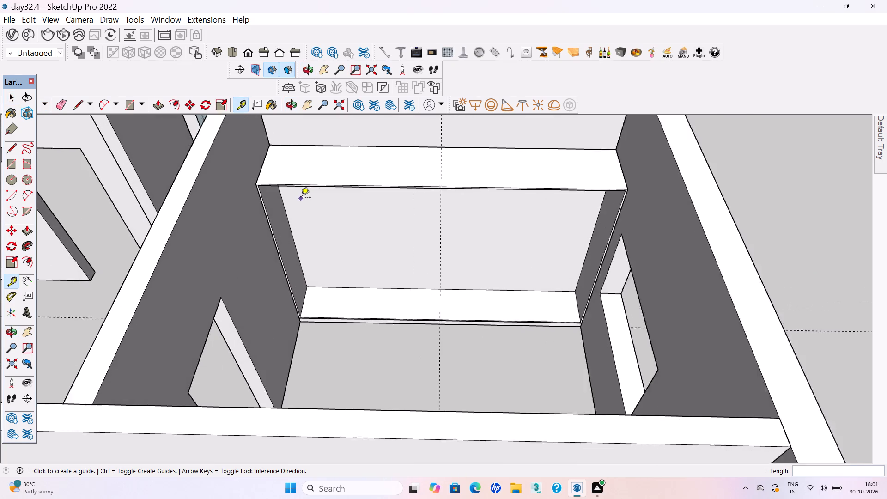
scroll(301, 198, up, 1)
key(r)
click(249, 183)
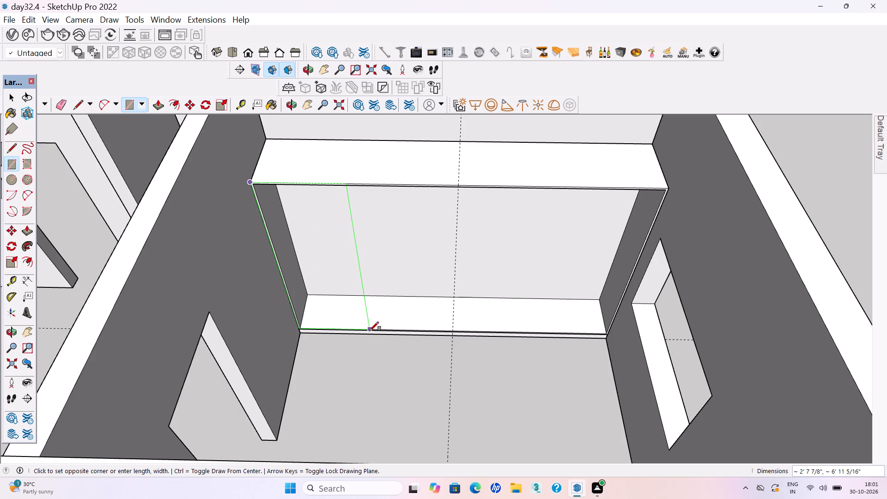
click(370, 331)
Extrude the door rectangle by 18 mm.
key(p)
click(329, 269)
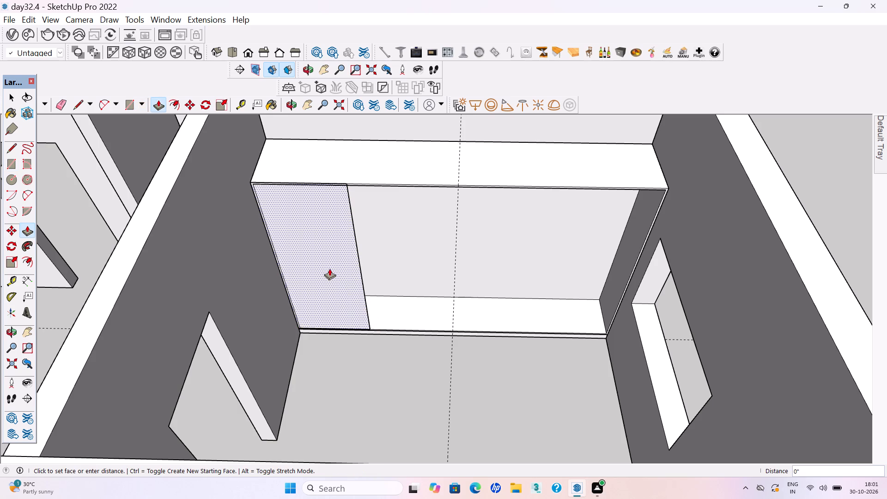
key(1)
text(8mm)
key(Return)
key(space)
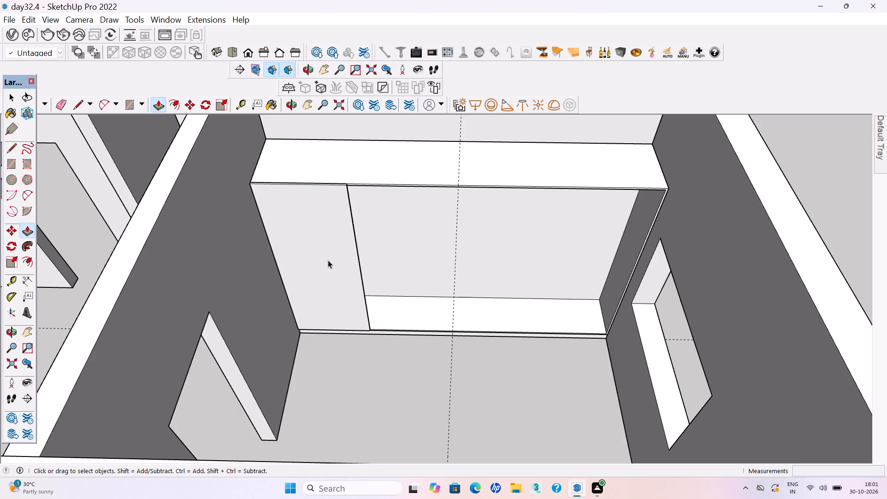
Make the whole extruded door panel into a group.
scroll(327, 186, up, 4)
triple_click(329, 234)
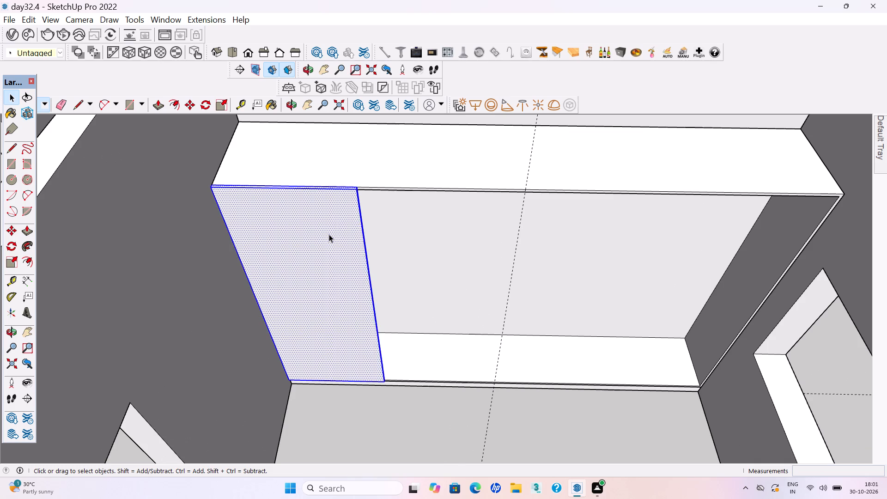
right_click(329, 234)
click(364, 337)
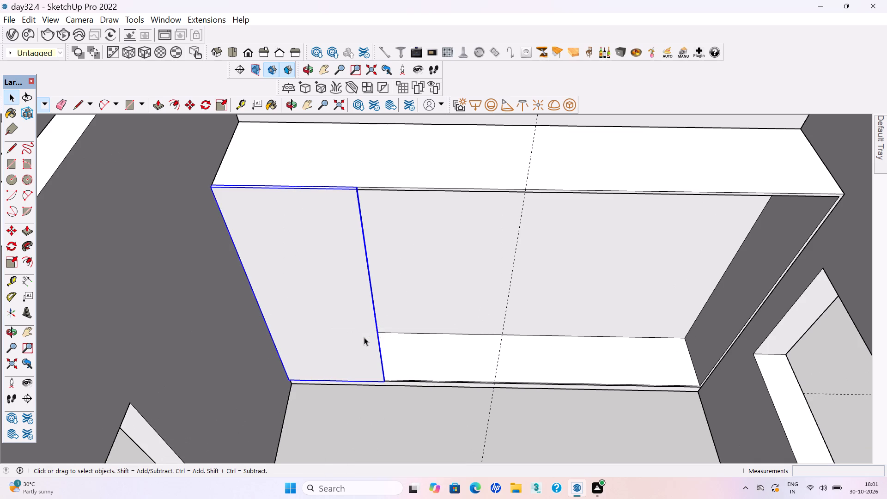
Save the model and clear the selection of the door group.
key(ctrl+s)
key(ctrl+s)
key(ctrl+s)
key(ctrl+s)
key(ctrl+s)
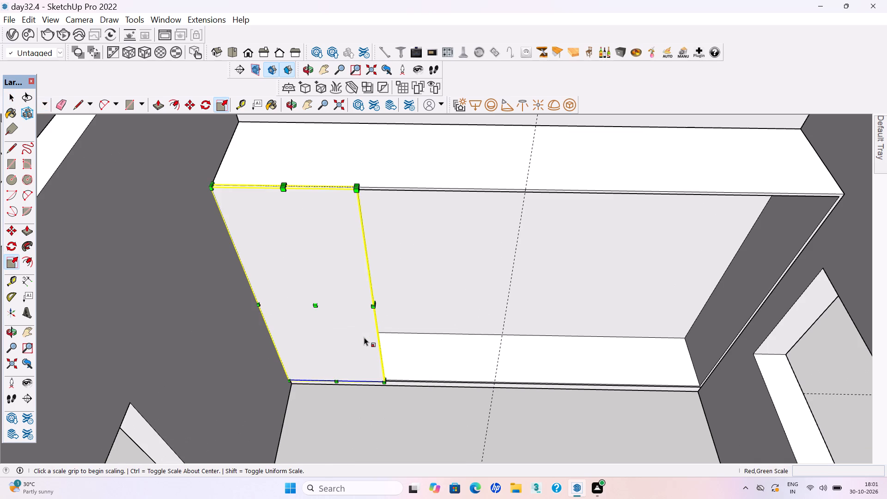
key(space)
click(384, 432)
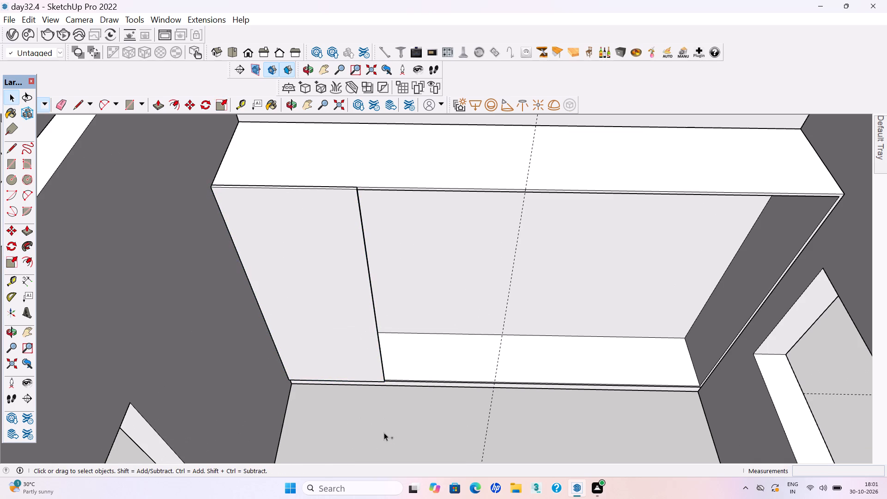
key(ctrl+s)
key(ctrl+s)
Draw a second full-height door rectangle about 2' 11" wide, from just beside the first door to the central guide line.
key(r)
scroll(230, 312, down, 3)
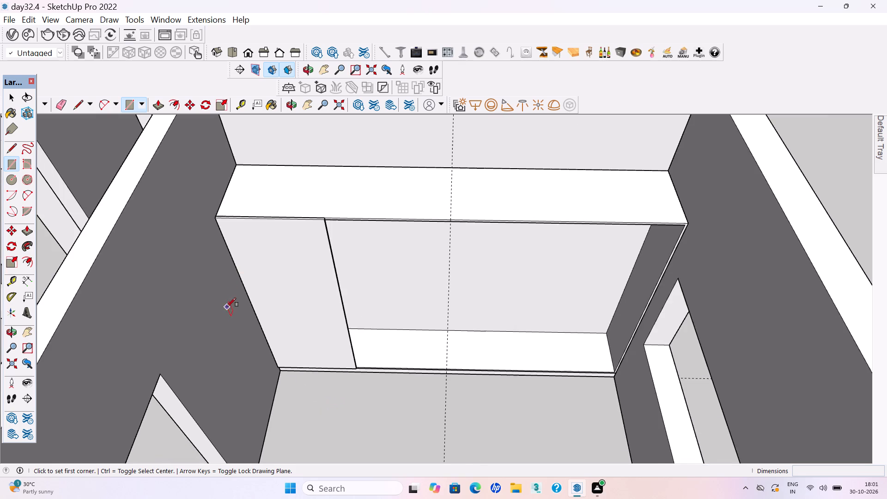
scroll(319, 222, up, 11)
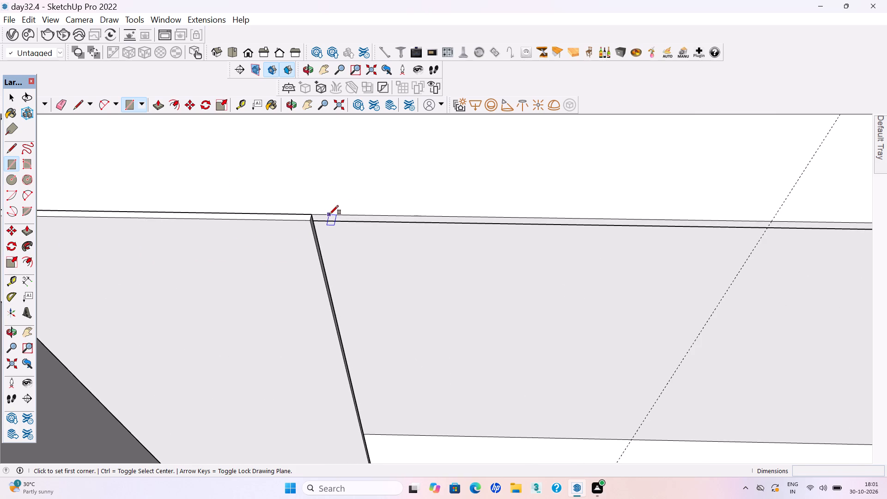
click(334, 215)
scroll(353, 193, down, 7)
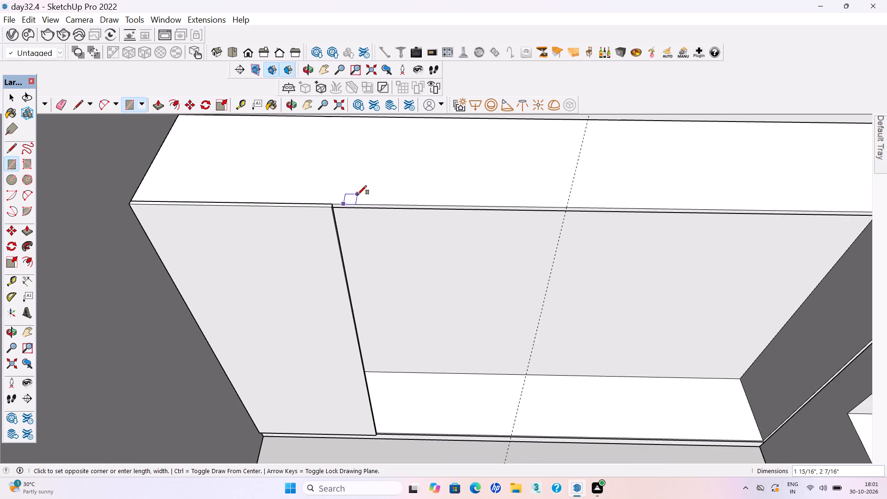
scroll(358, 195, down, 1)
click(504, 422)
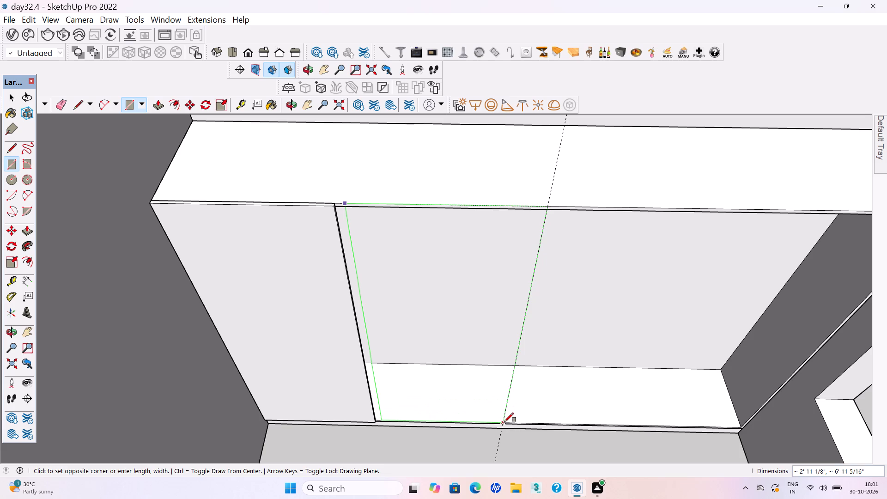
Extrude the second door rectangle until it is flush with the first door's front face.
key(p)
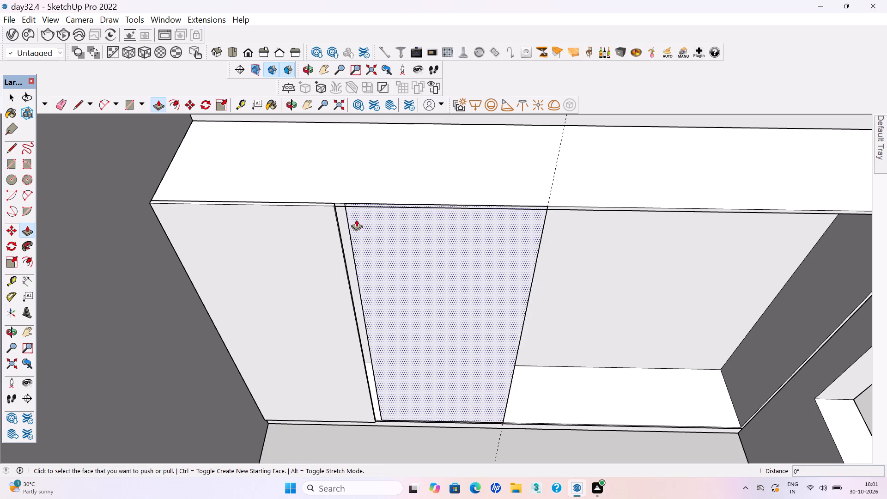
click(356, 219)
click(303, 228)
key(space)
Make the whole second door panel into a group.
triple_click(396, 241)
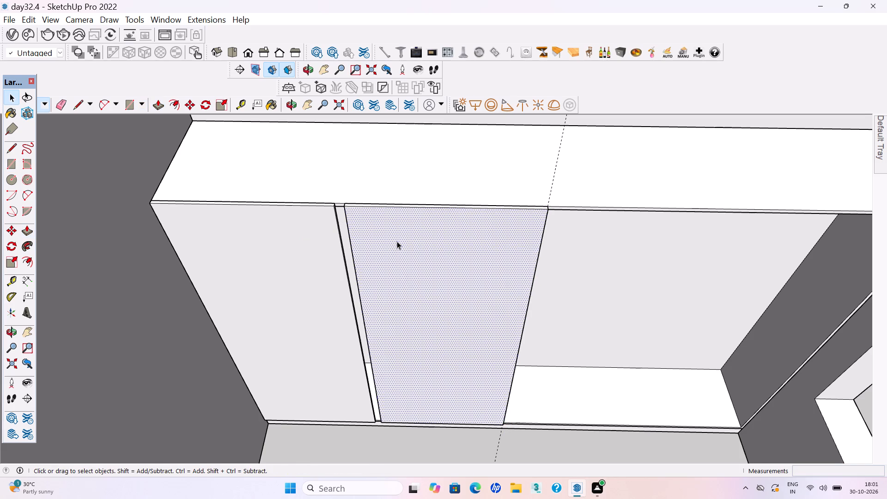
right_click(397, 241)
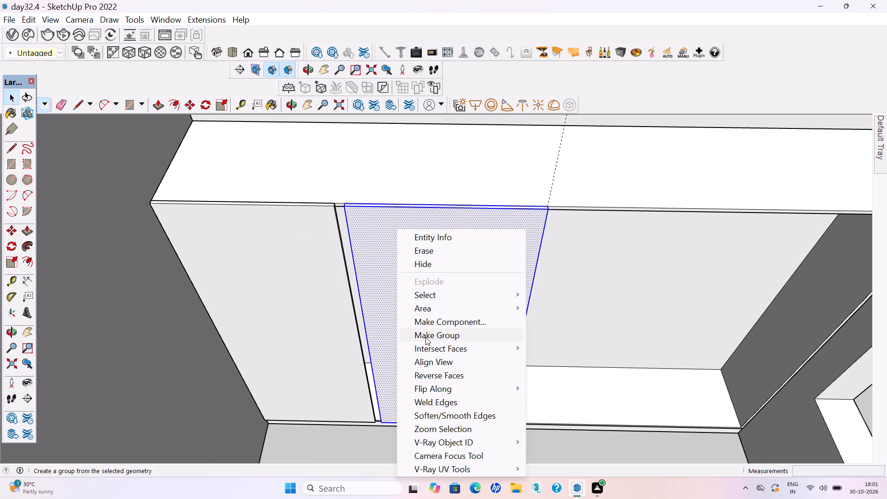
click(425, 337)
Scale the first door panel's width by 1.05 toward the second door to narrow the gap between them.
click(313, 250)
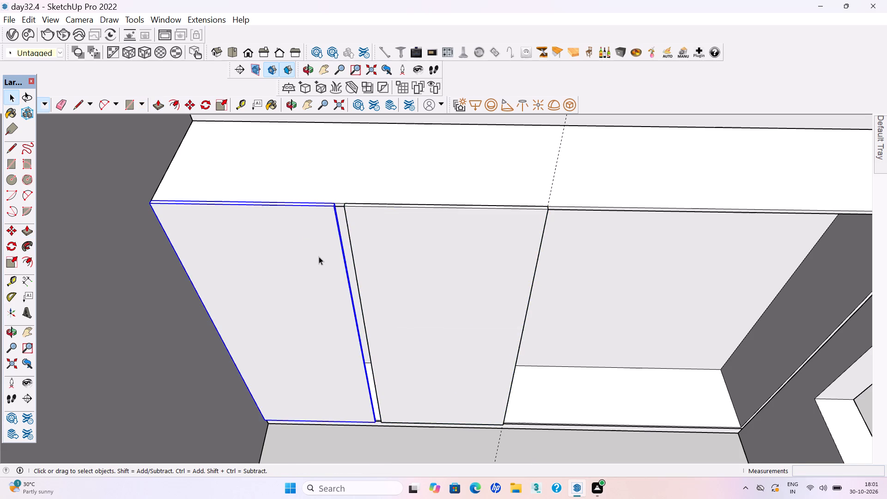
scroll(351, 290, up, 3)
scroll(358, 327, up, 3)
key(s)
scroll(370, 364, up, 3)
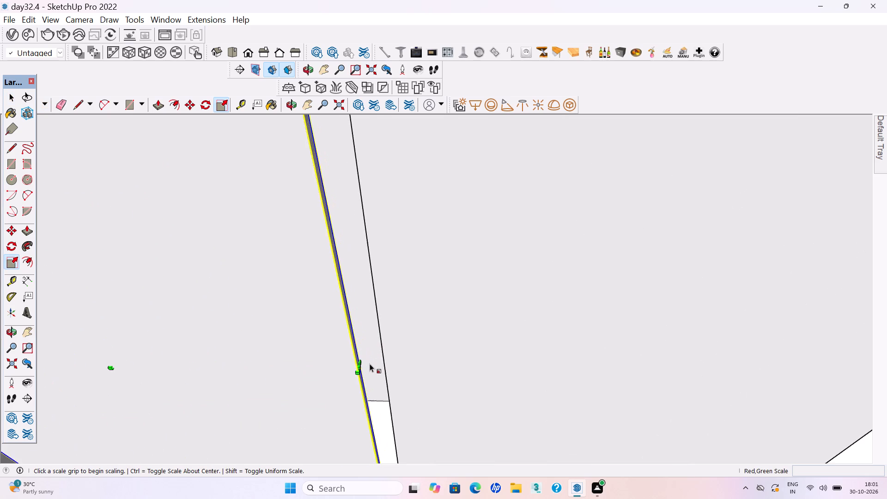
scroll(370, 364, up, 6)
click(318, 375)
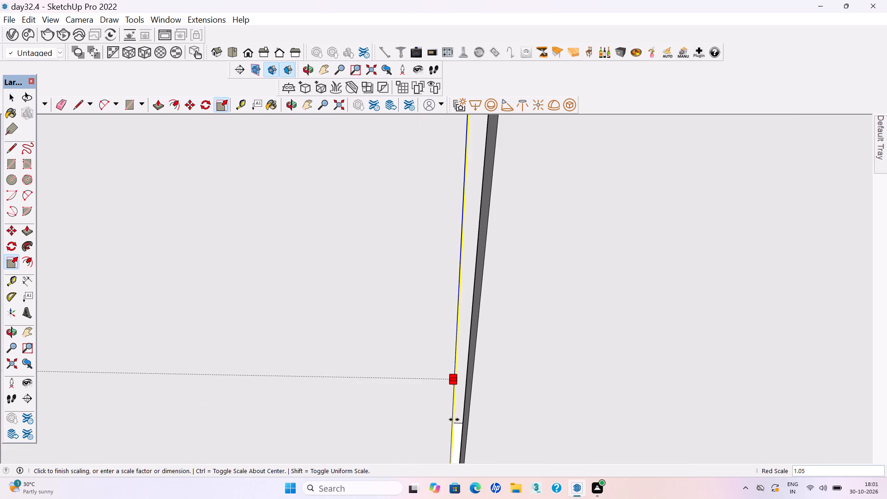
click(462, 429)
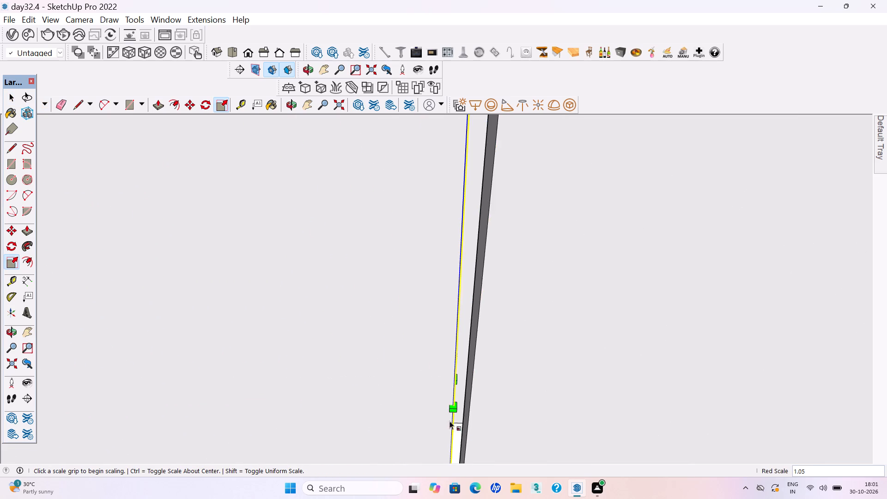
scroll(418, 402, down, 20)
scroll(418, 402, down, 5)
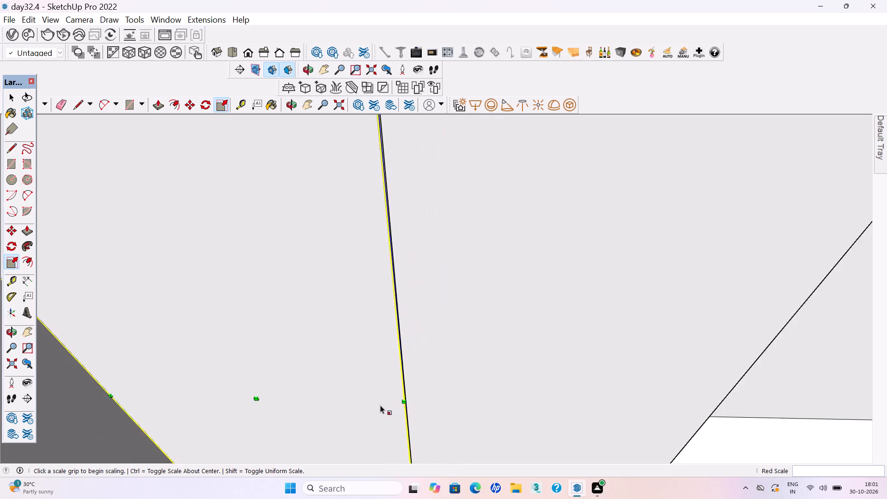
Finish scaling the first door panel, clear the selection and save the model.
scroll(380, 405, down, 20)
scroll(380, 405, down, 1)
key(space)
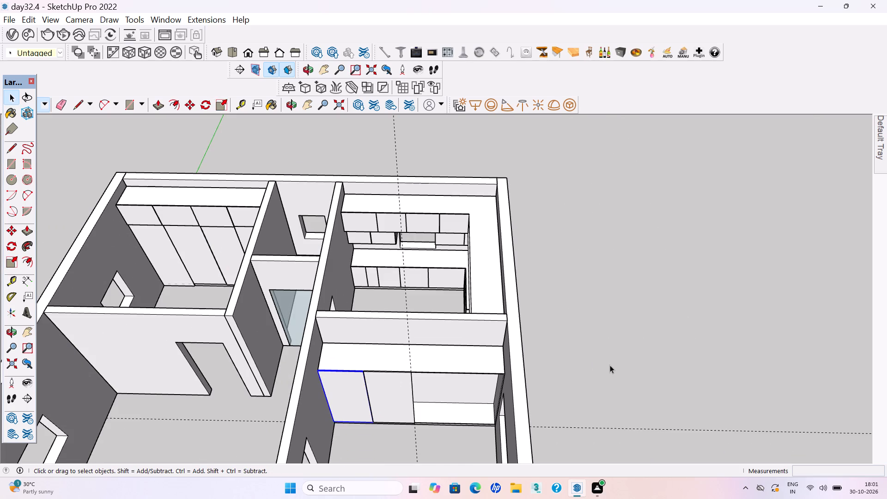
click(610, 365)
key(ctrl+s)
key(ctrl+s)
key(ctrl+s)
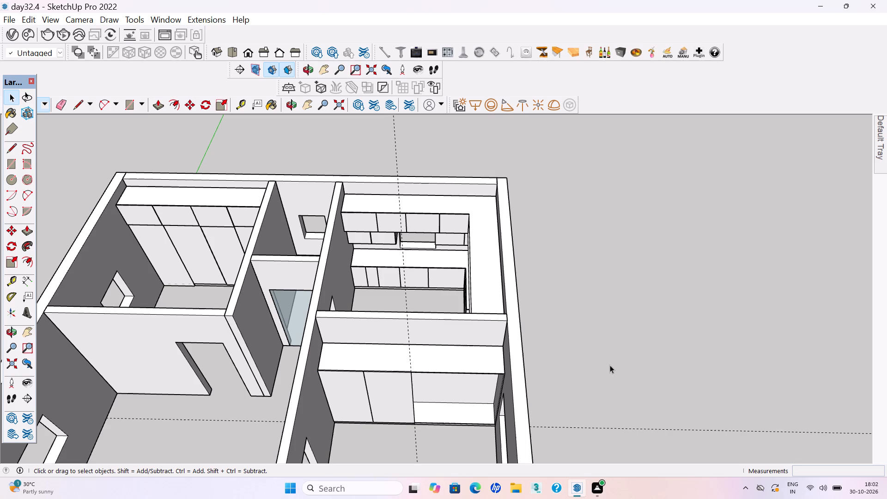
Draw a third full-height door rectangle about 2' 6 5/8" wide, starting just beside the second door at the central guide line.
key(r)
scroll(424, 387, up, 12)
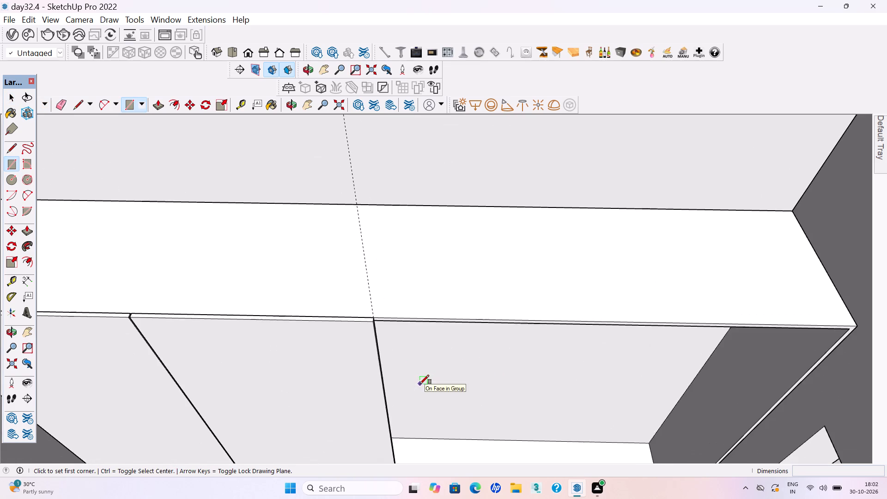
scroll(394, 345, up, 3)
scroll(378, 299, up, 8)
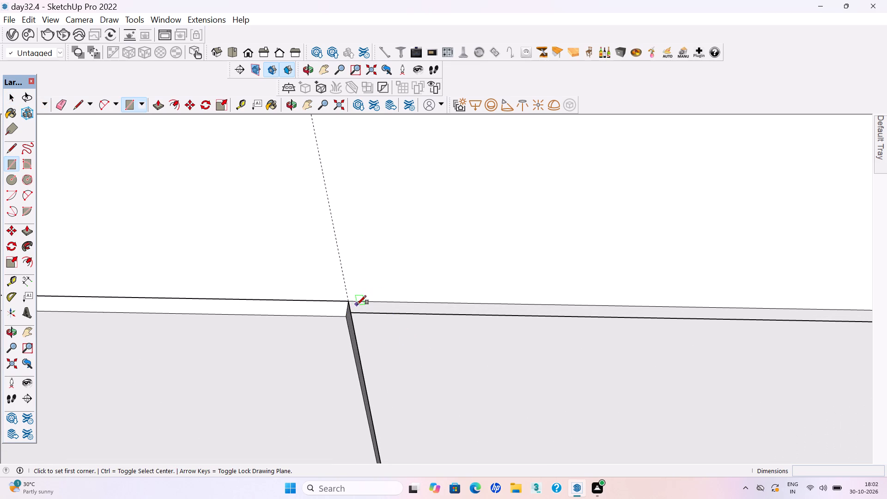
click(357, 301)
scroll(376, 237, down, 9)
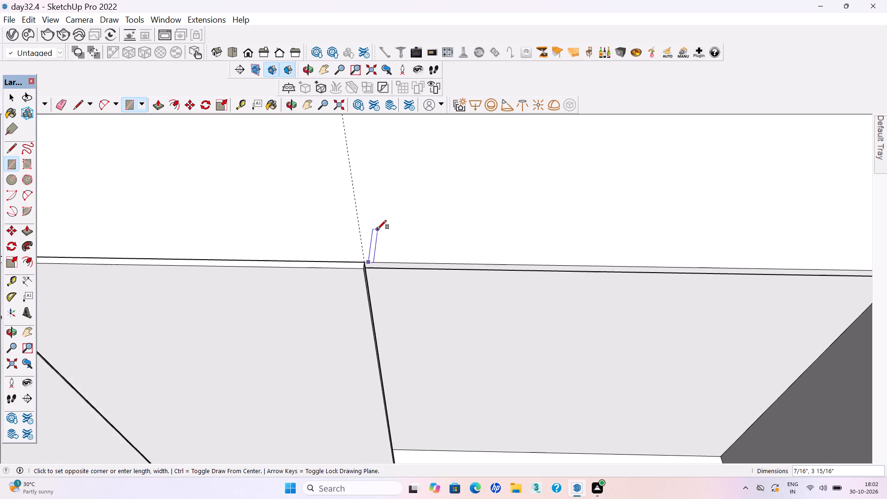
scroll(377, 229, down, 14)
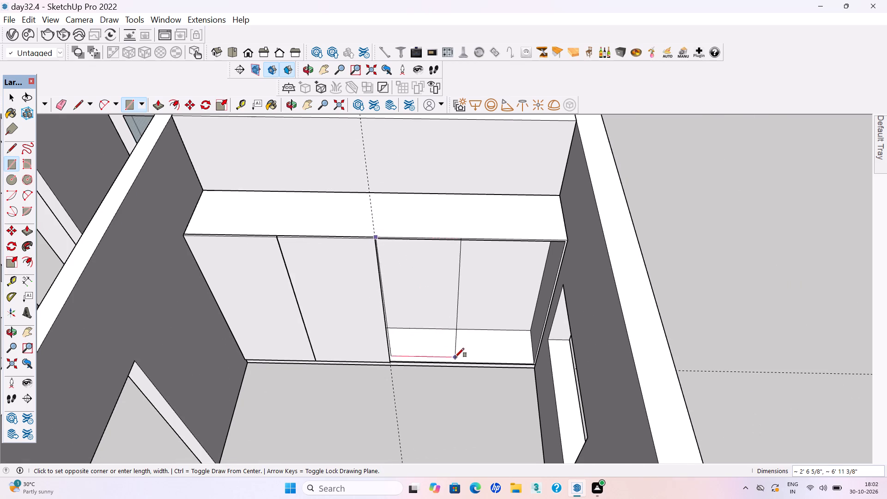
click(455, 361)
Extrude the third door rectangle about 11/16" until it is flush with the second door's front face.
key(p)
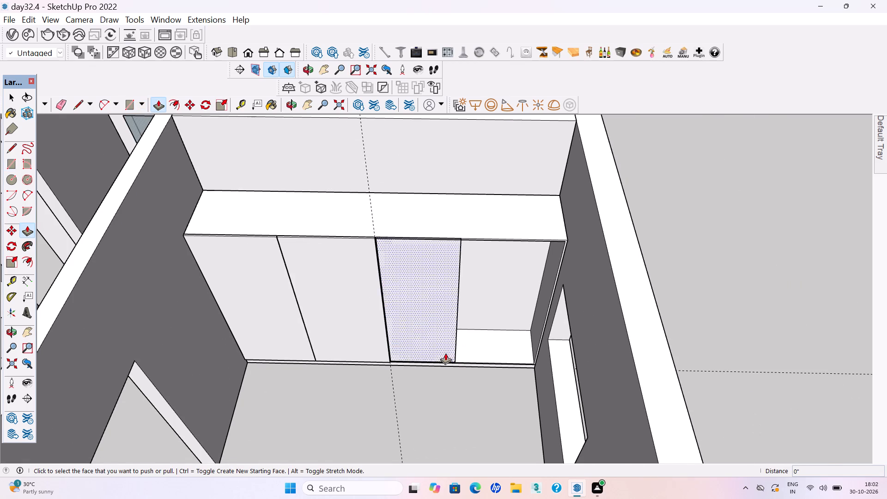
click(382, 251)
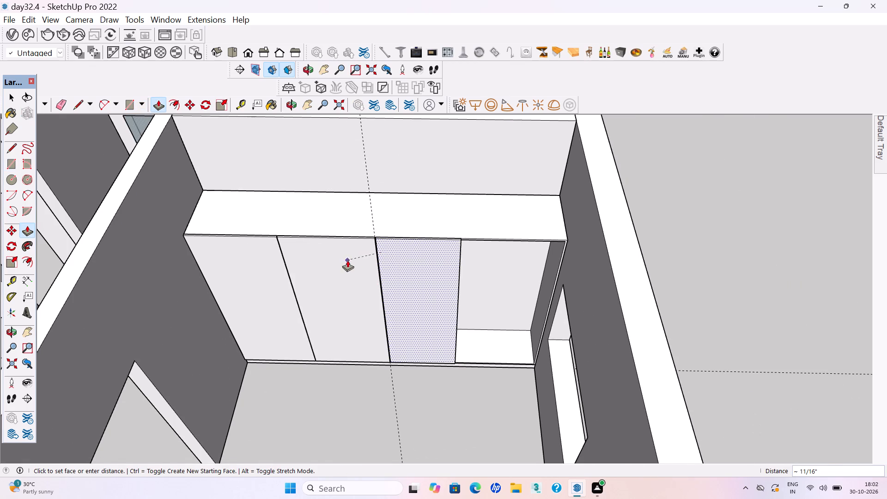
click(347, 260)
Make the whole third door panel into a group and save the model.
key(space)
scroll(420, 233, up, 6)
triple_click(408, 291)
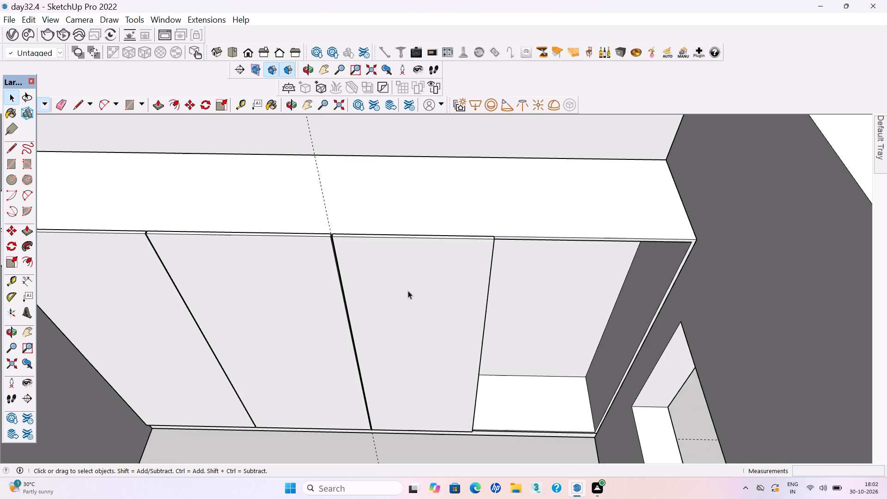
right_click(408, 291)
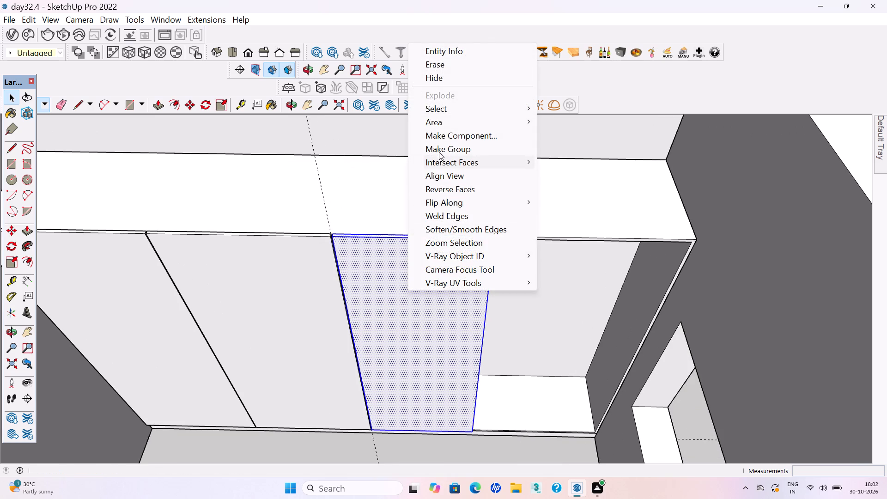
click(439, 149)
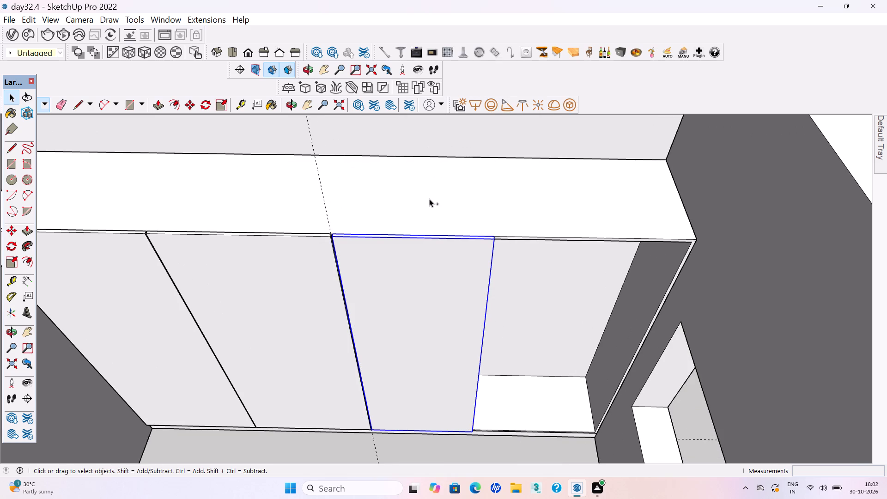
key(ctrl+s)
key(ctrl+s)
Draw a fourth full-height door rectangle about 3' 1" wide, from just beside the third door to the opening's far bottom corner.
key(r)
scroll(246, 219, down, 5)
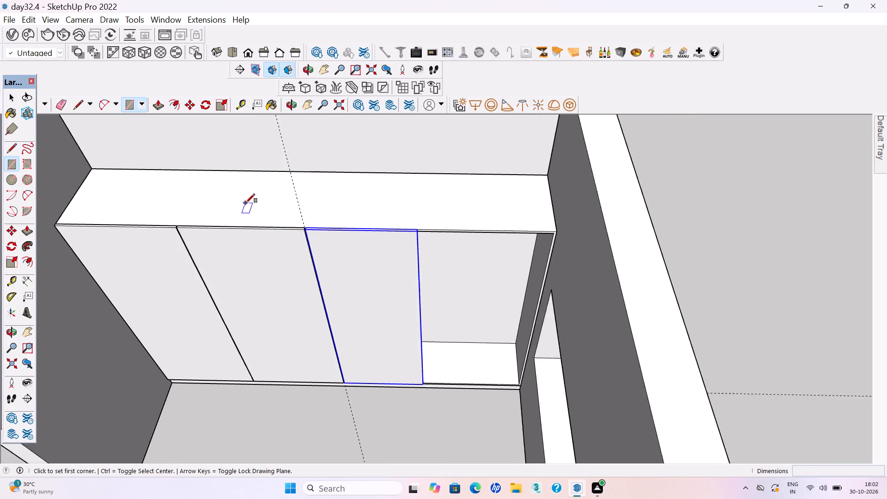
scroll(246, 203, down, 1)
scroll(482, 236, up, 3)
scroll(341, 227, up, 6)
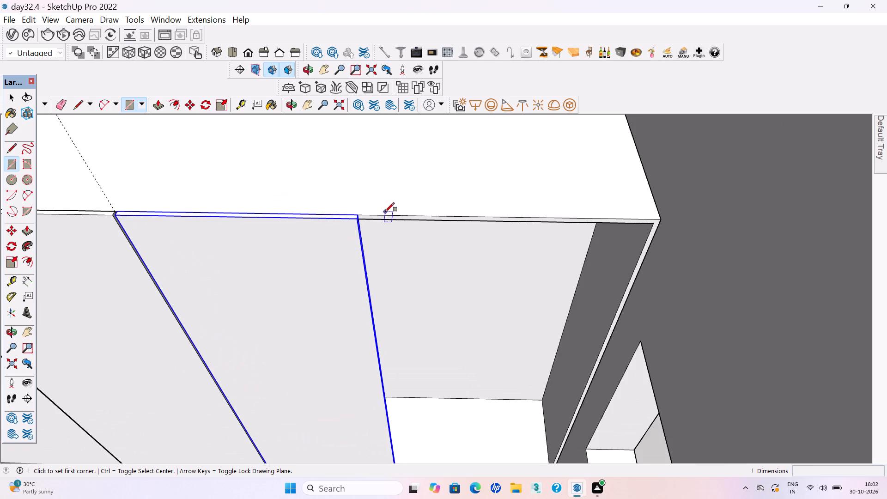
scroll(385, 212, up, 6)
scroll(321, 213, up, 7)
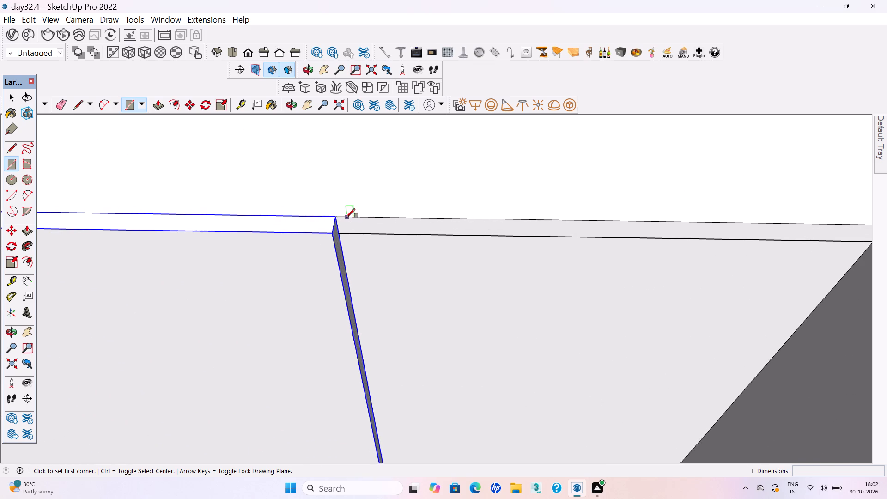
click(346, 217)
scroll(346, 204, down, 18)
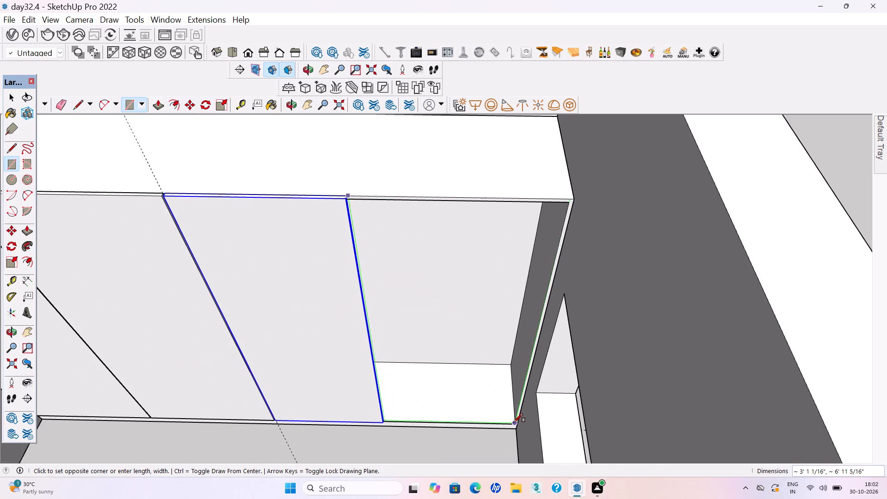
click(514, 423)
Extrude the fourth door rectangle about 11/16" until it is flush with the third door's front face.
key(p)
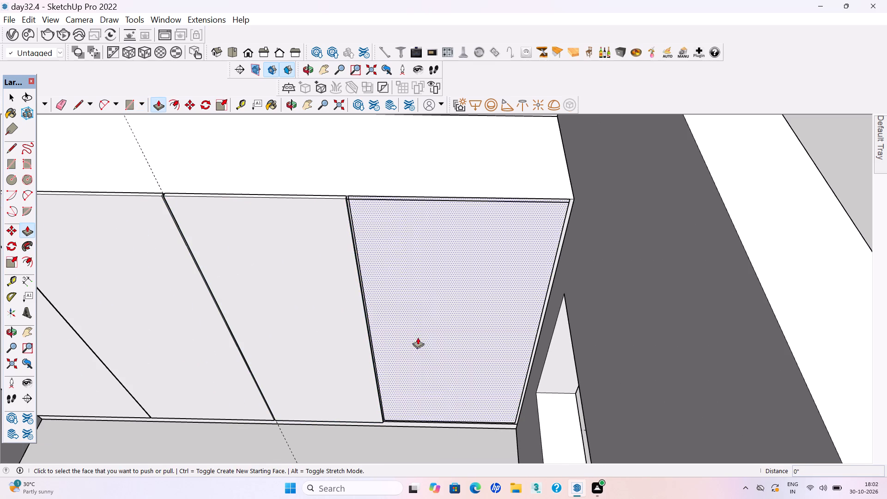
click(353, 209)
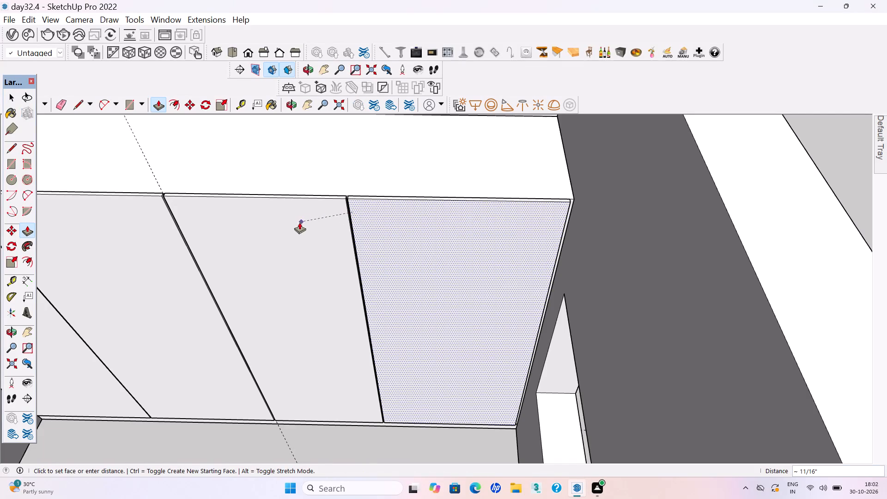
click(299, 222)
Make the whole fourth door panel into a group and clear the selection.
key(space)
triple_click(405, 252)
click(405, 252)
right_click(405, 252)
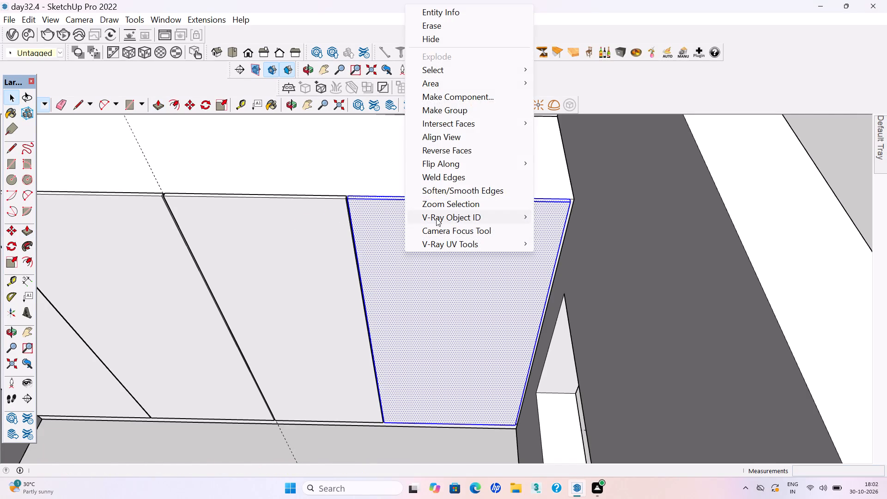
click(432, 111)
scroll(407, 299, down, 9)
click(577, 277)
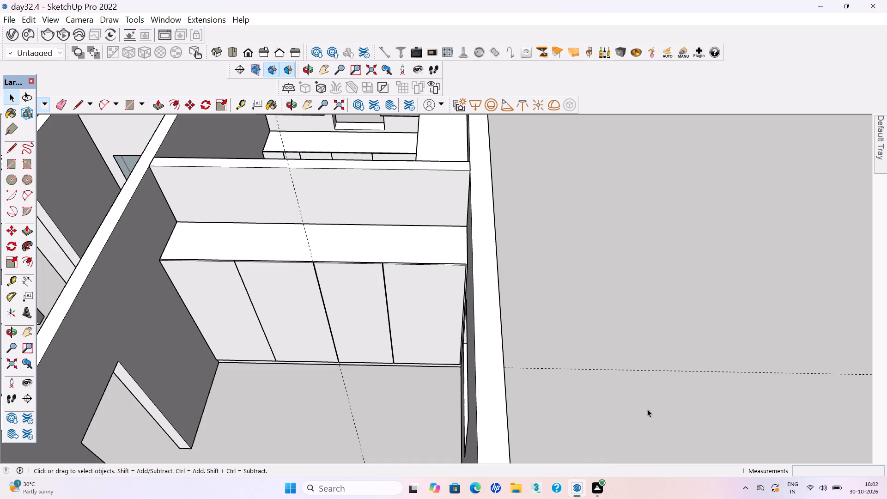
Delete the horizontal guide line that runs along the cabinet's base and out past the house's side wall.
drag(647, 409, 634, 380)
drag(652, 399, 617, 318)
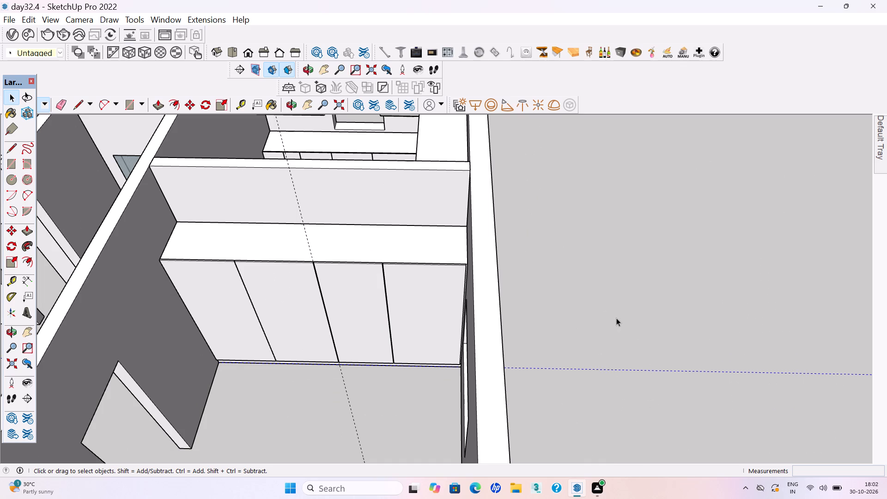
key(Delete)
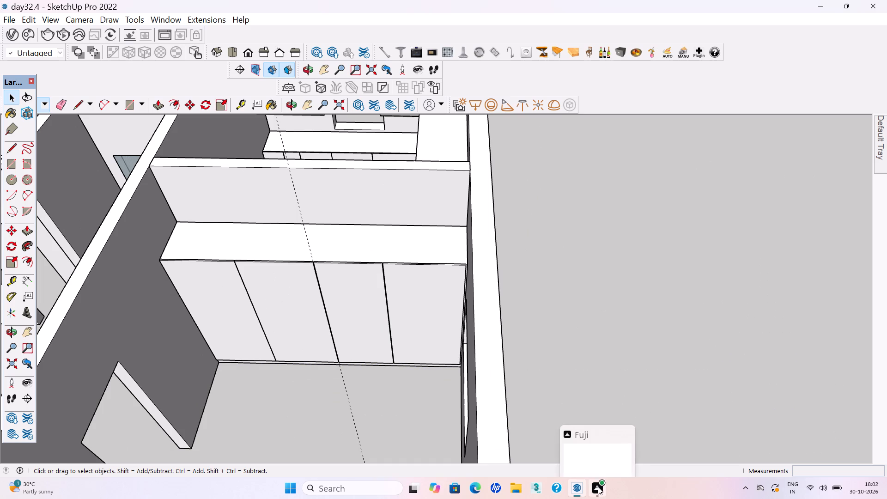
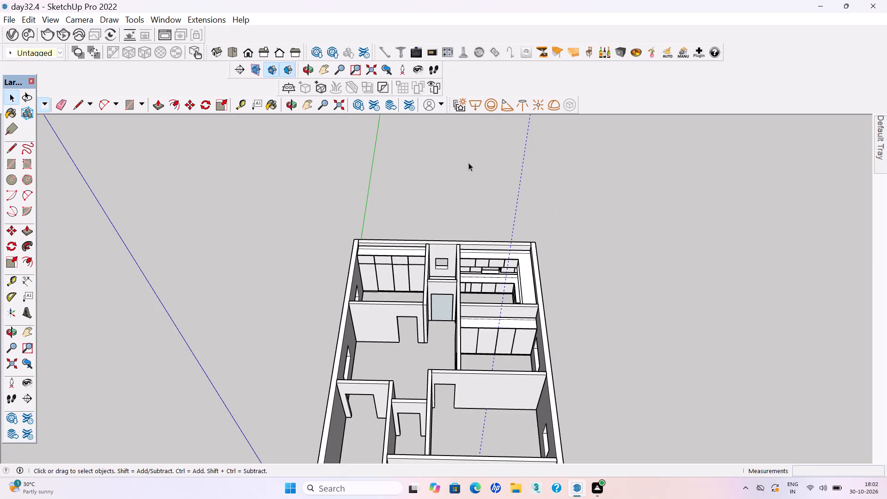
Delete the selected guide line that runs lengthwise through the kitchen and the cabinet room.
key(Delete)
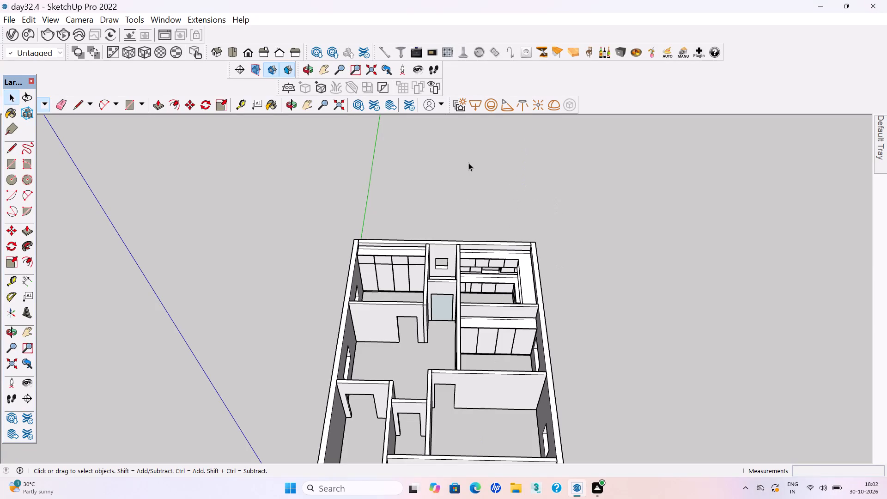
Draw a rectangle about 11' 6" by 2' 1" on the wall above the four-door cabinet and make it a group.
scroll(511, 310, up, 7)
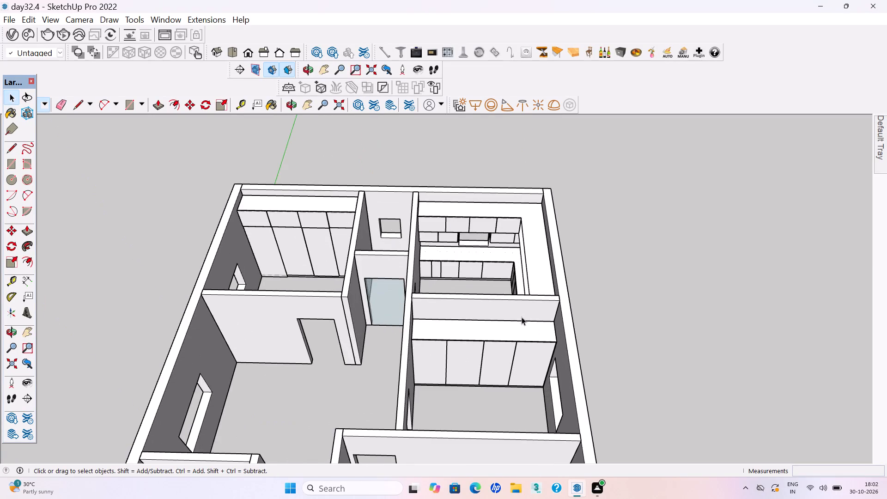
middle_drag(548, 323, 546, 283)
scroll(520, 295, up, 7)
scroll(478, 308, up, 1)
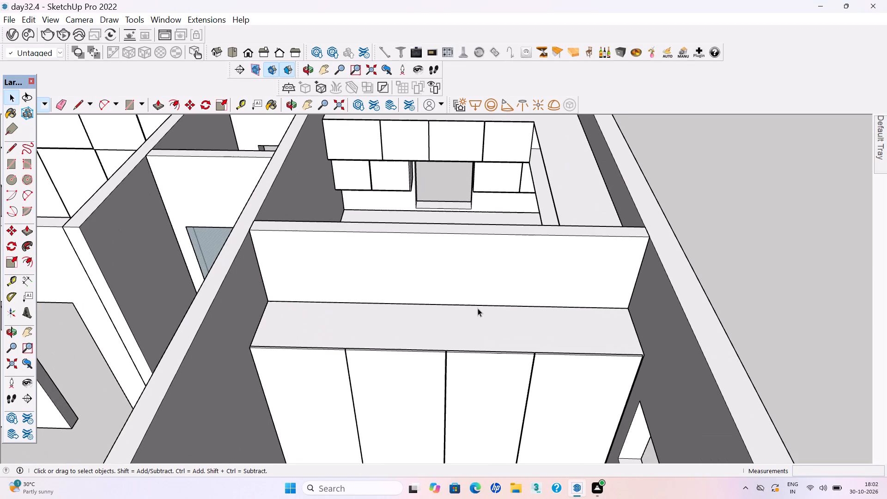
key(r)
click(269, 300)
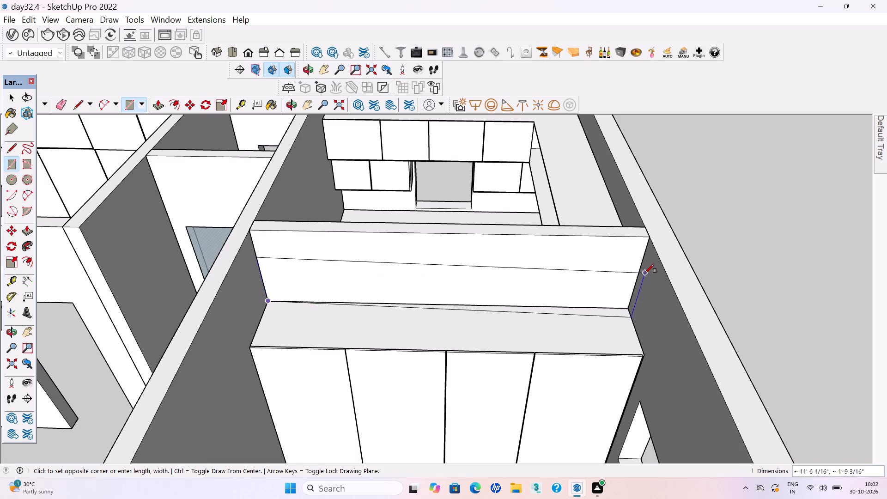
click(645, 254)
key(space)
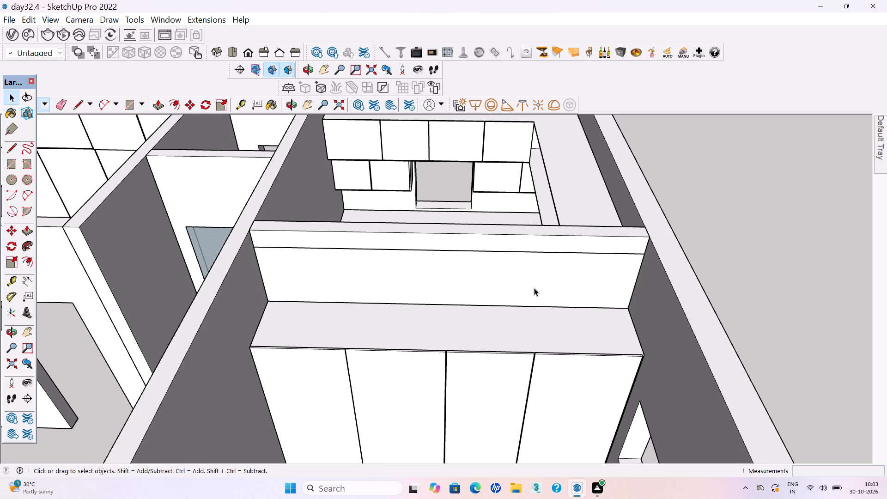
double_click(509, 286)
right_click(510, 286)
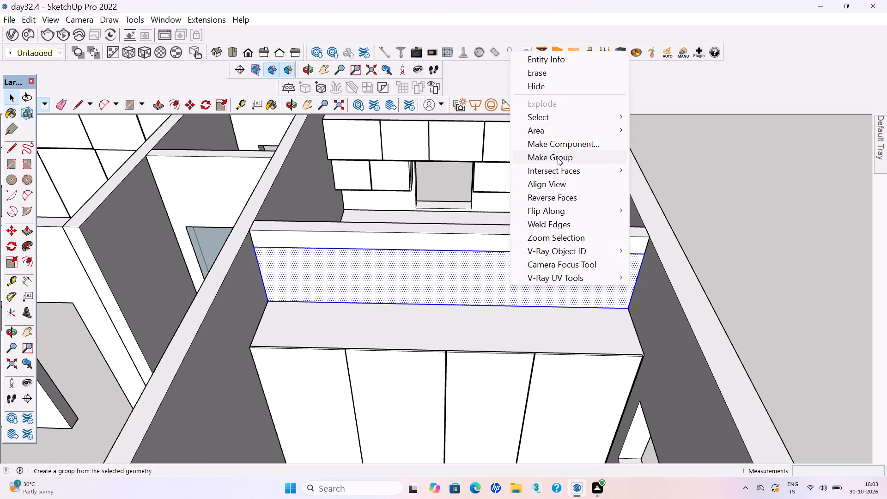
click(558, 158)
Inside the group, extrude the rectangle about 2' 11/16" until it is flush with the cabinet's front edge.
double_click(525, 278)
key(p)
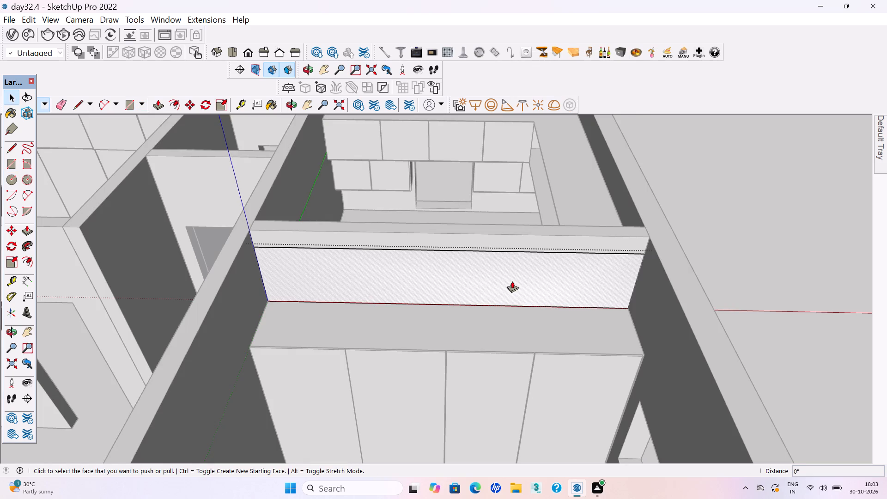
click(512, 281)
click(485, 365)
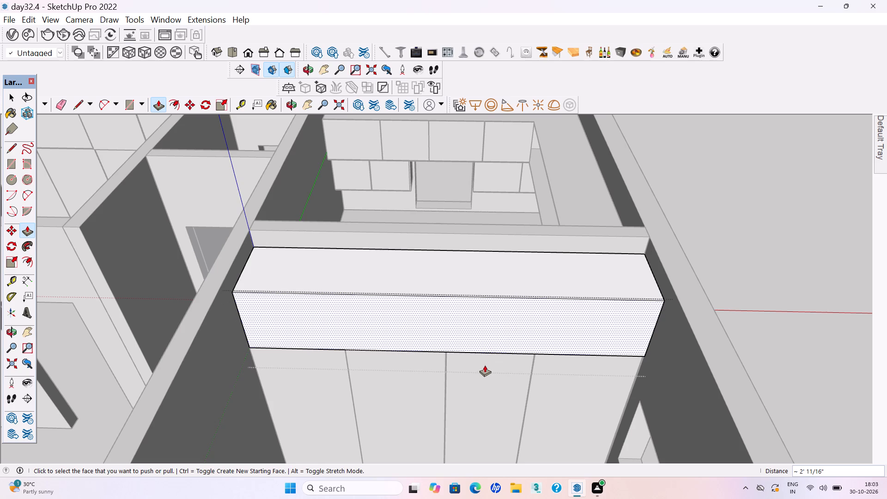
Offset the front face of the overhead box inward by 18 mm.
key(f)
click(455, 320)
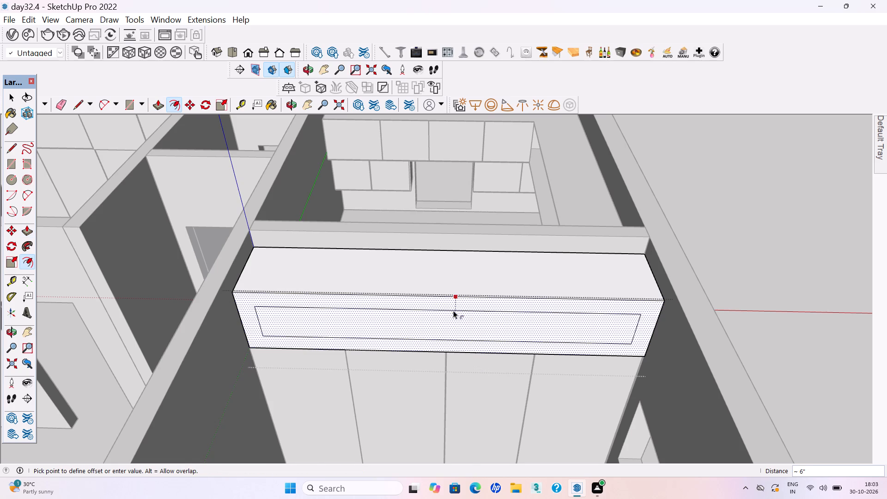
text(18mm)
key(Return)
key(space)
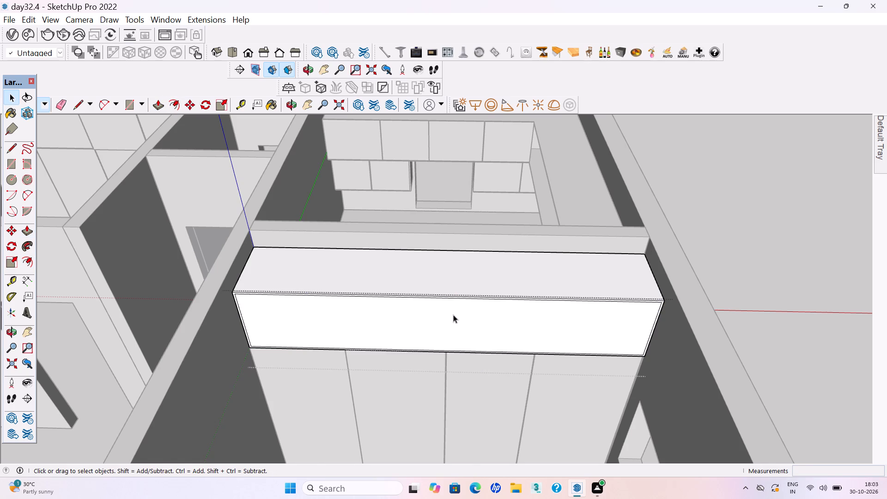
Push the inner front face back toward the wall to hollow out the overhead box, leave the group and save the model.
click(453, 316)
key(p)
click(458, 342)
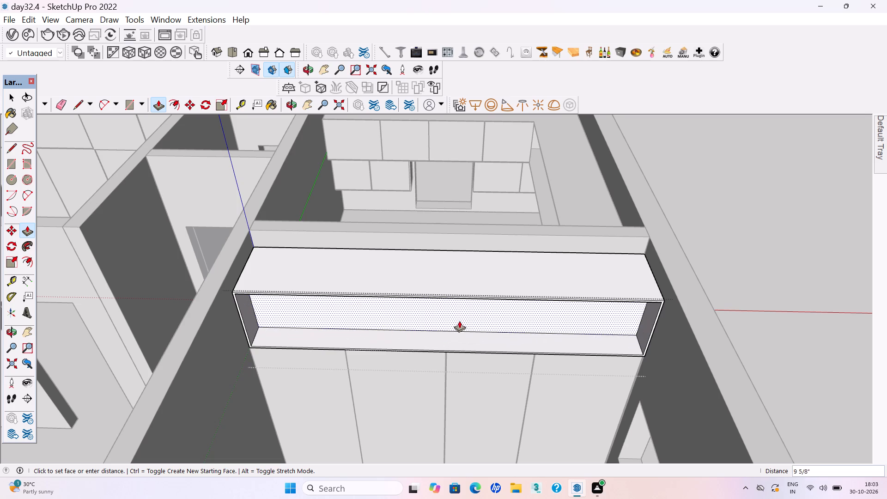
click(458, 309)
key(space)
scroll(435, 312, down, 2)
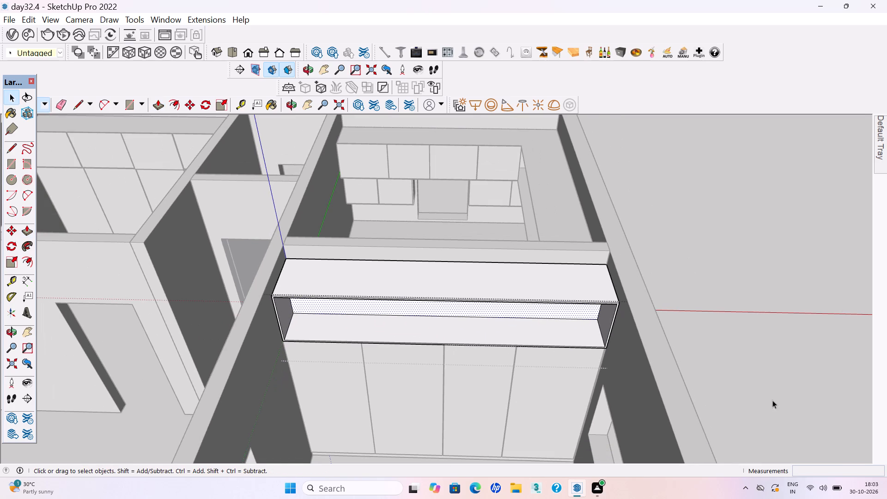
click(748, 377)
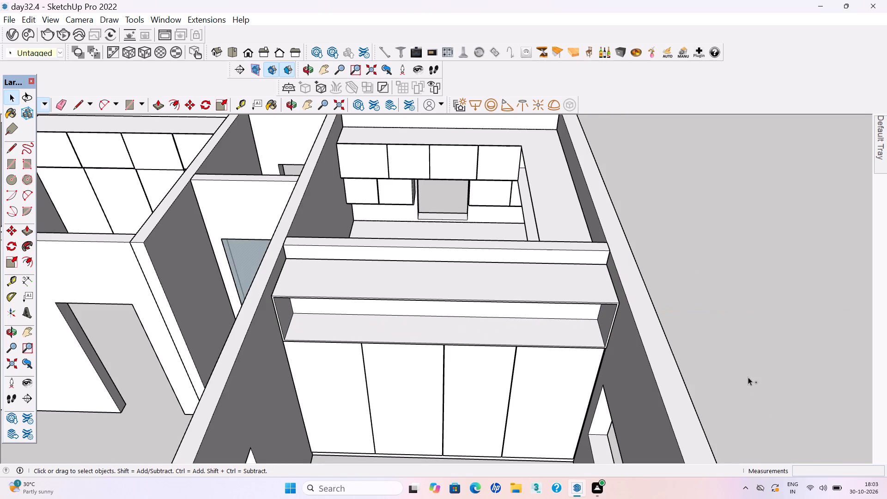
key(ctrl+s)
key(ctrl+s)
Draw a first door rectangle about 2' 9" by 2' 1" on the overhead box, from its outer top corner to above the first door joint.
key(r)
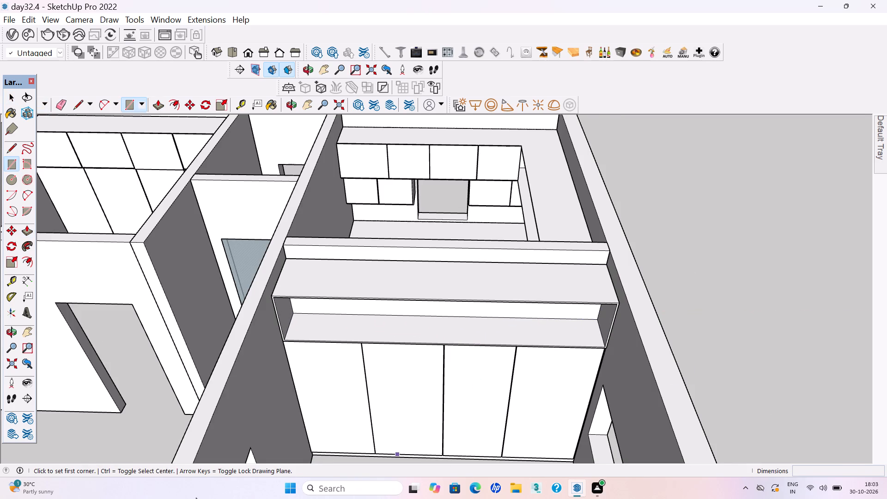
scroll(275, 302, up, 7)
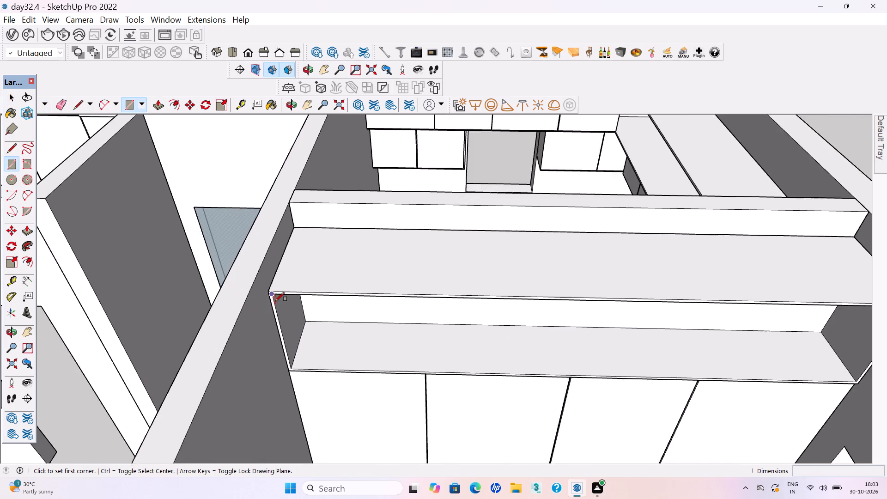
scroll(275, 301, up, 6)
click(267, 286)
scroll(267, 286, down, 3)
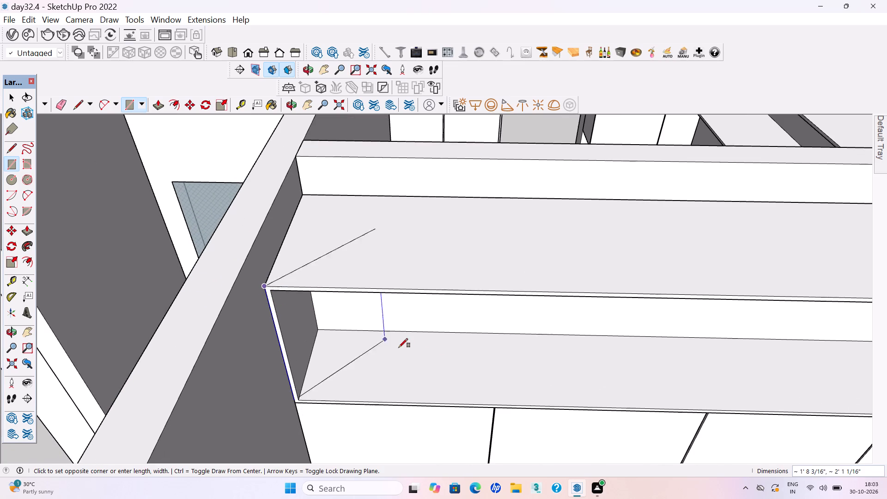
click(491, 405)
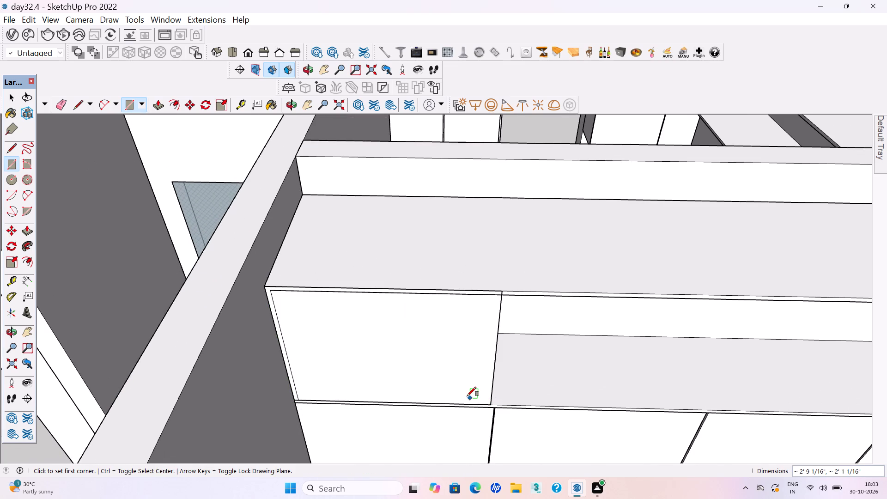
Extrude the first overhead door rectangle 18 mm.
key(p)
click(410, 351)
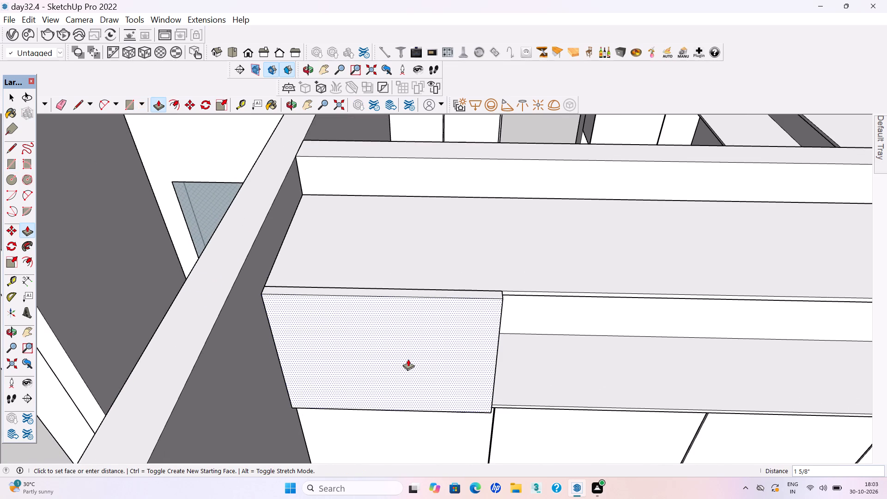
text(18mm)
key(Return)
key(space)
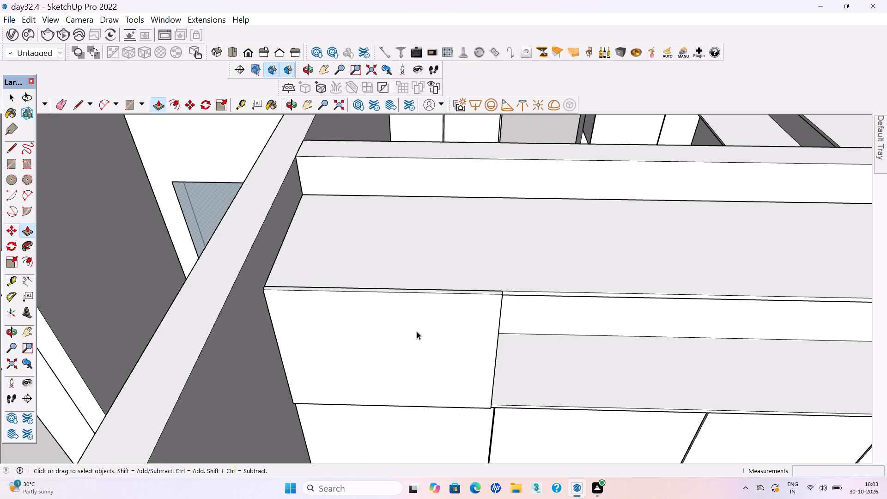
Make the whole first overhead door panel into a group and save the model.
triple_click(417, 331)
right_click(417, 331)
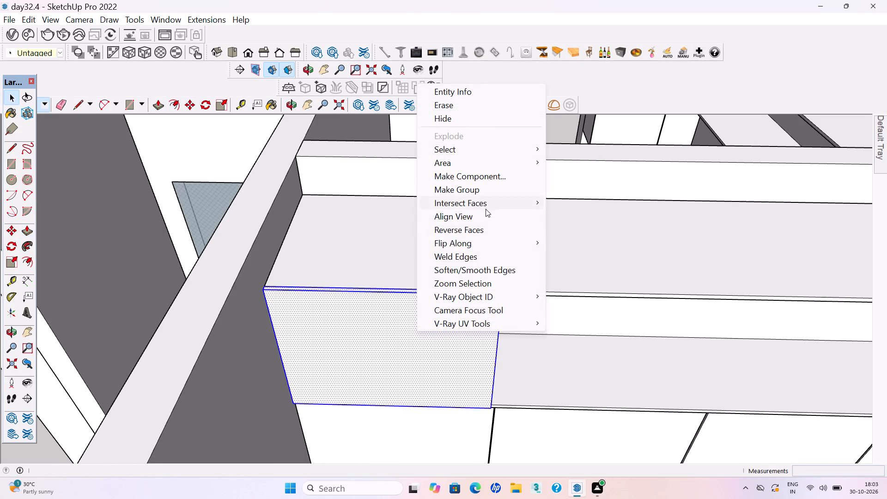
click(465, 191)
scroll(223, 225, down, 6)
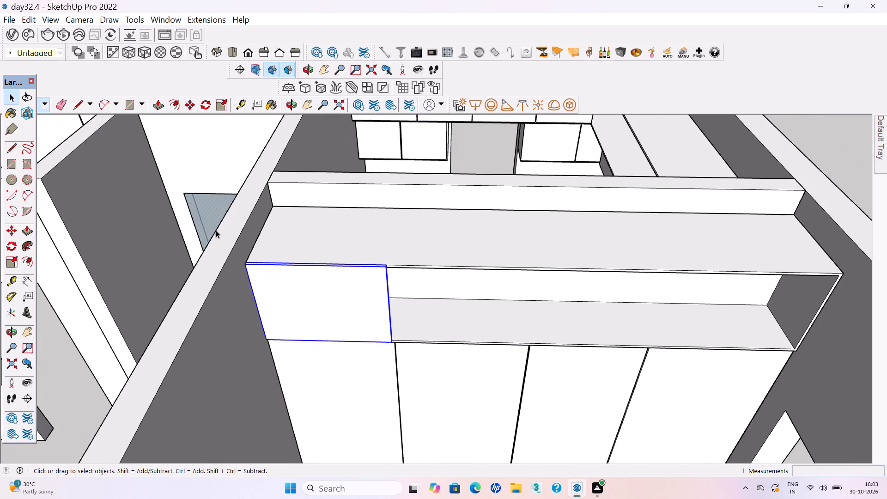
scroll(216, 231, down, 2)
click(813, 224)
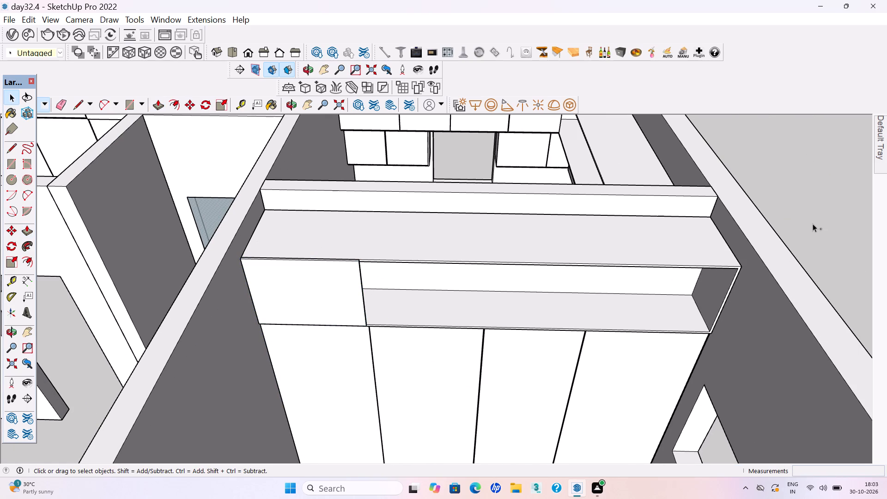
key(ctrl+s)
key(ctrl+s)
Draw a second overhead door rectangle about 3' by 2' 1", from just beside the first panel to above the second door joint.
key(r)
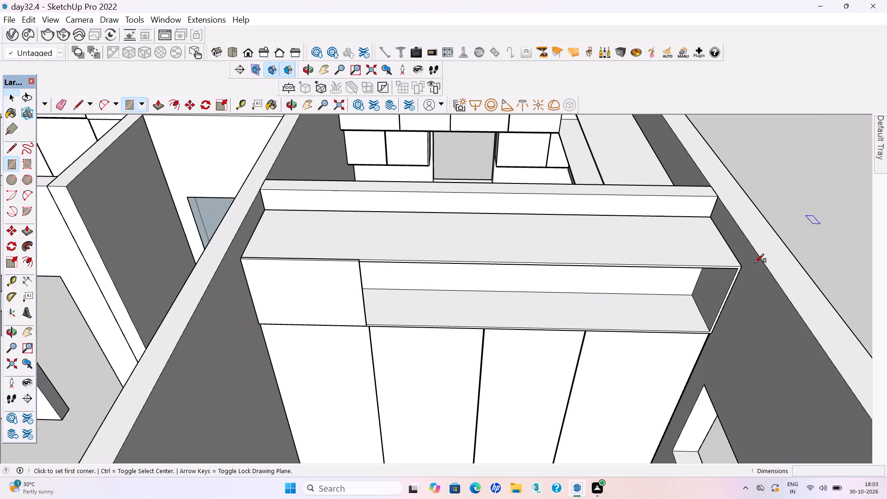
scroll(329, 262, up, 3)
scroll(374, 261, up, 13)
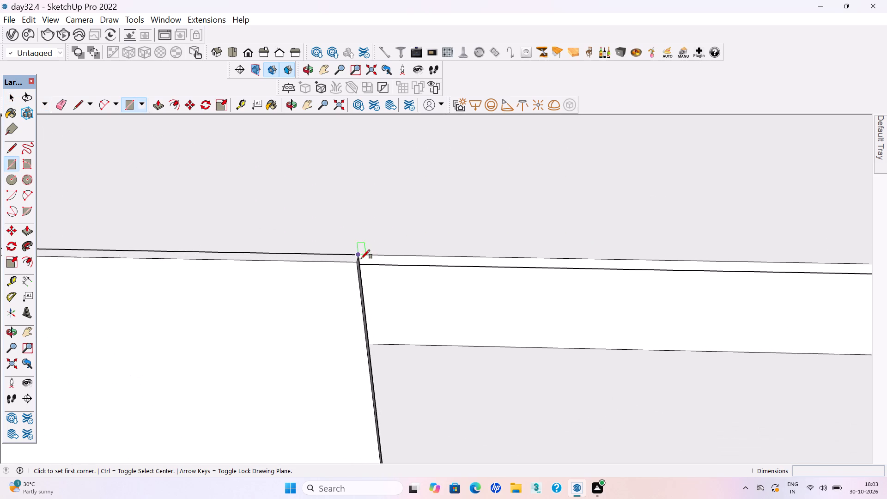
scroll(361, 259, up, 4)
click(362, 249)
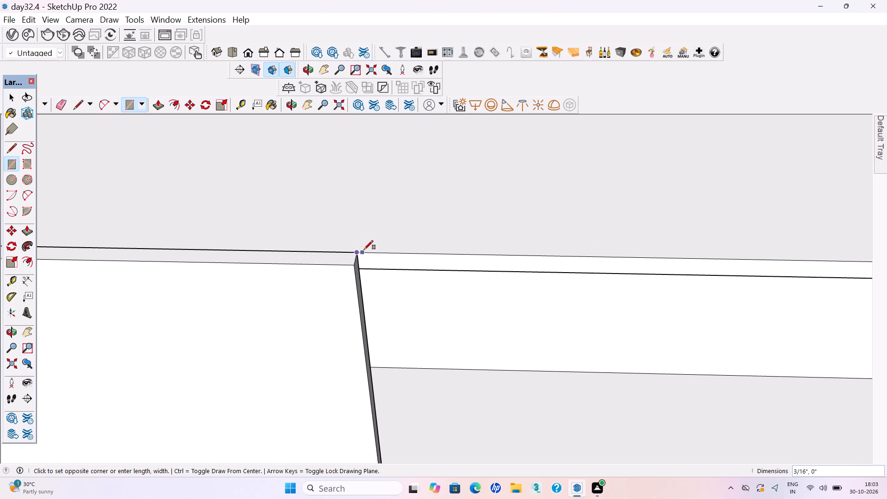
scroll(366, 247, down, 14)
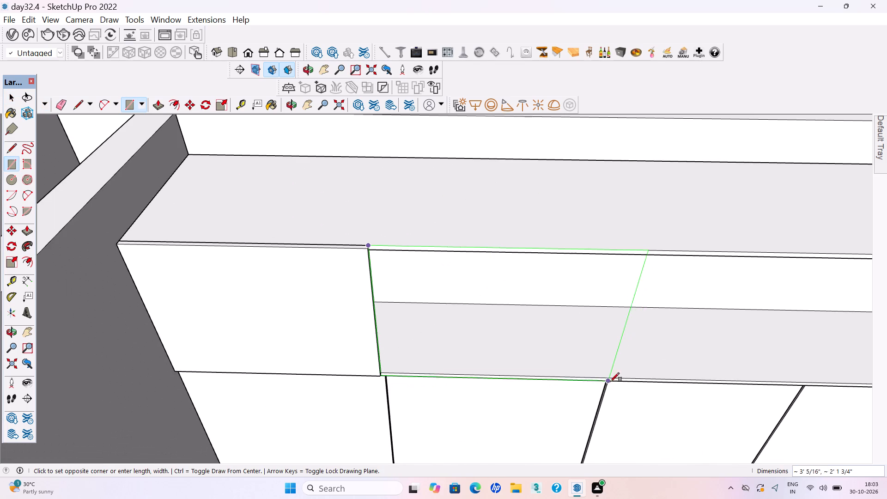
click(605, 378)
Extrude the second overhead door rectangle about 11/16" until it is flush with the first panel's front face.
key(p)
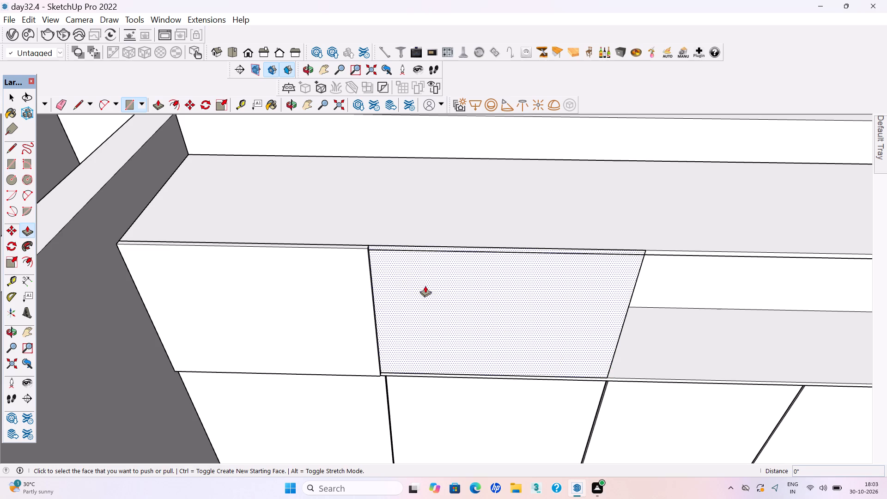
click(380, 260)
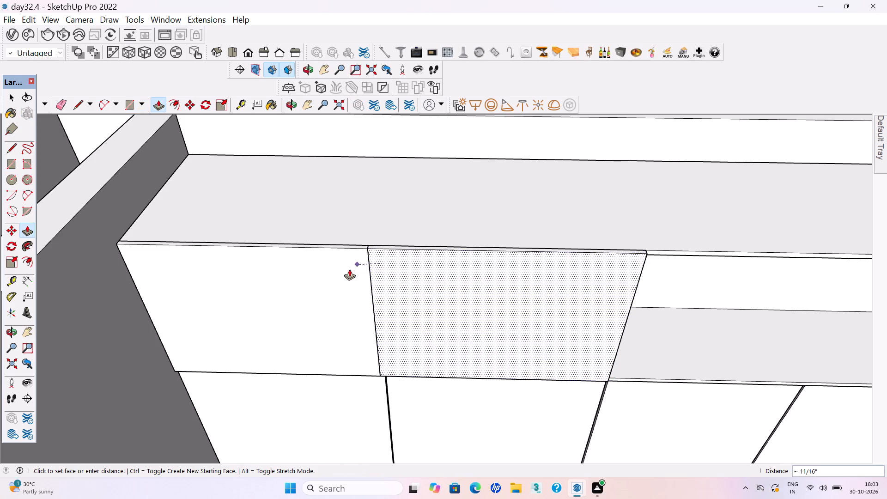
click(347, 270)
key(space)
Make the whole second overhead door panel into a group and save the model.
triple_click(442, 304)
right_click(442, 304)
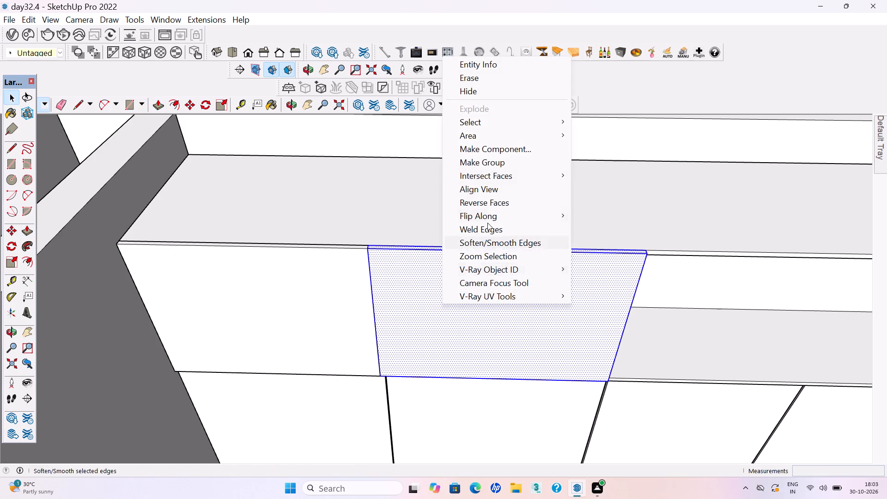
click(477, 160)
scroll(251, 292, down, 10)
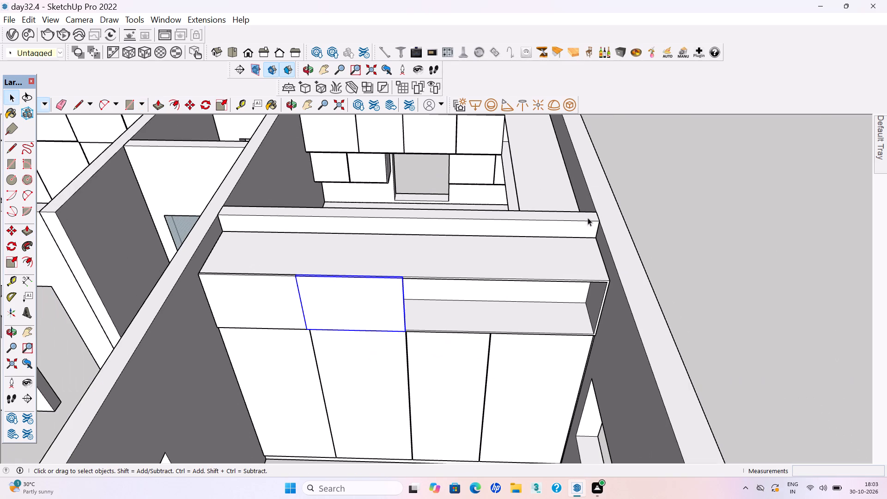
click(691, 246)
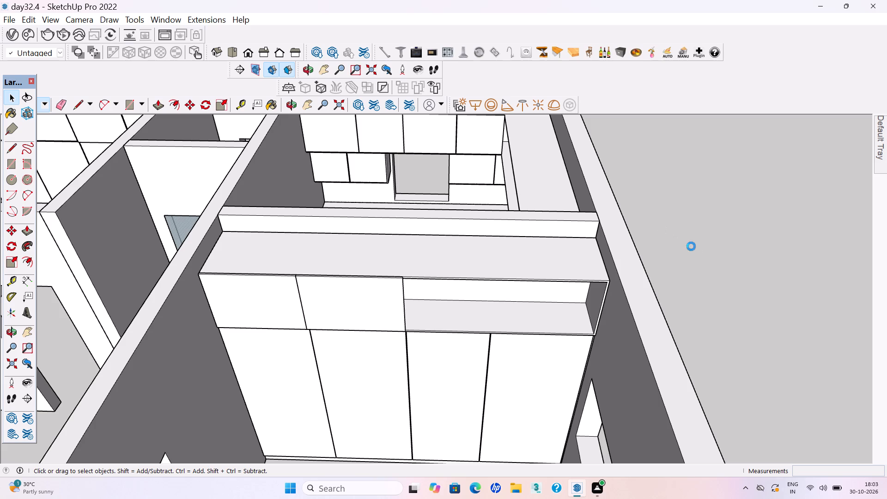
key(ctrl+s)
key(ctrl+s)
Draw a third overhead door rectangle about 2' 9" by 2' 1", from just beside the second panel to above the third door joint.
key(r)
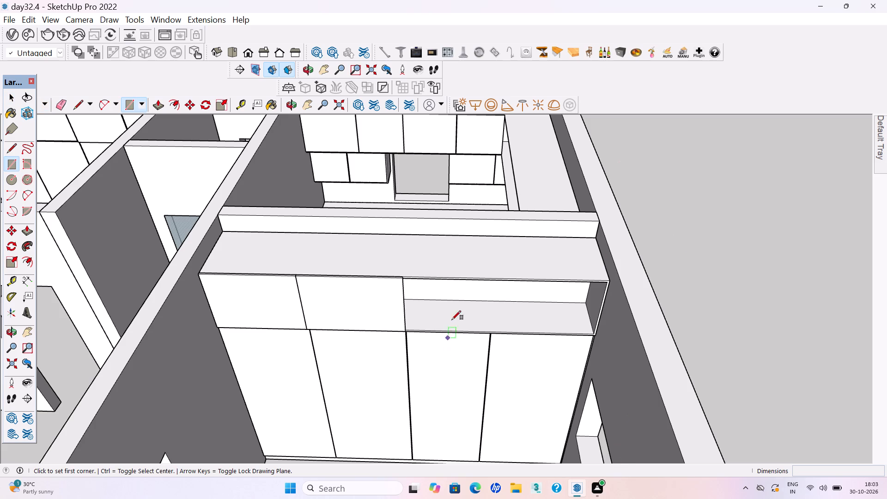
scroll(453, 307, up, 4)
scroll(358, 260, up, 13)
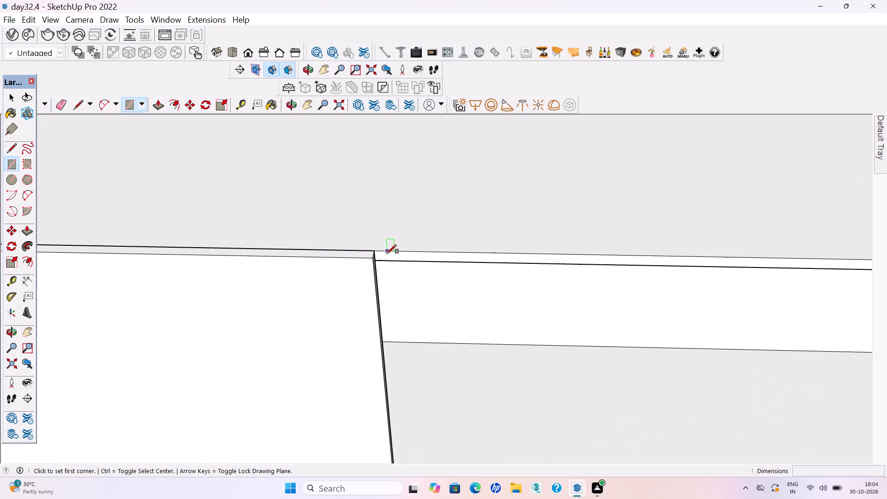
scroll(387, 254, up, 1)
click(377, 250)
scroll(376, 250, down, 14)
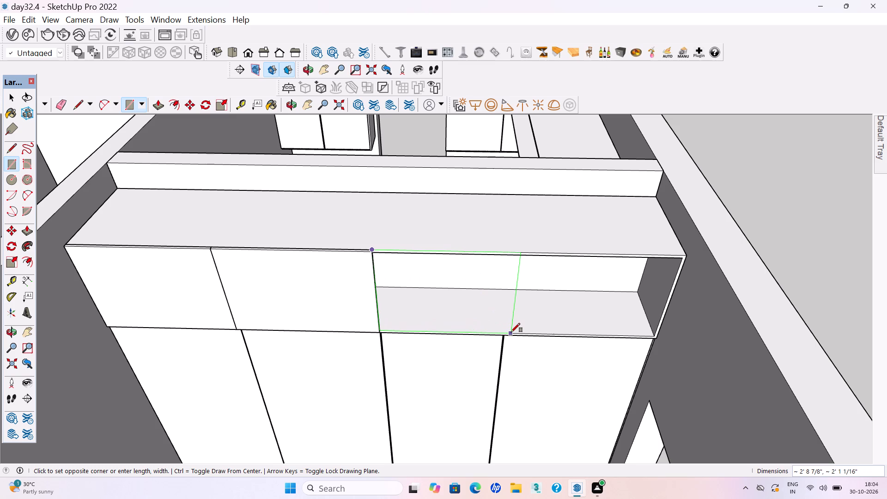
click(511, 332)
Extrude the third overhead door rectangle until it is flush with the neighbouring door panel's front face.
key(p)
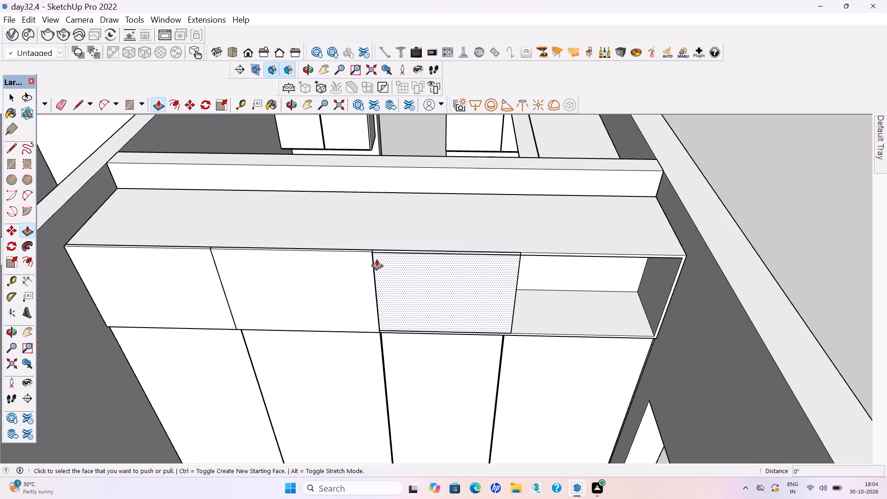
click(377, 259)
click(330, 274)
key(space)
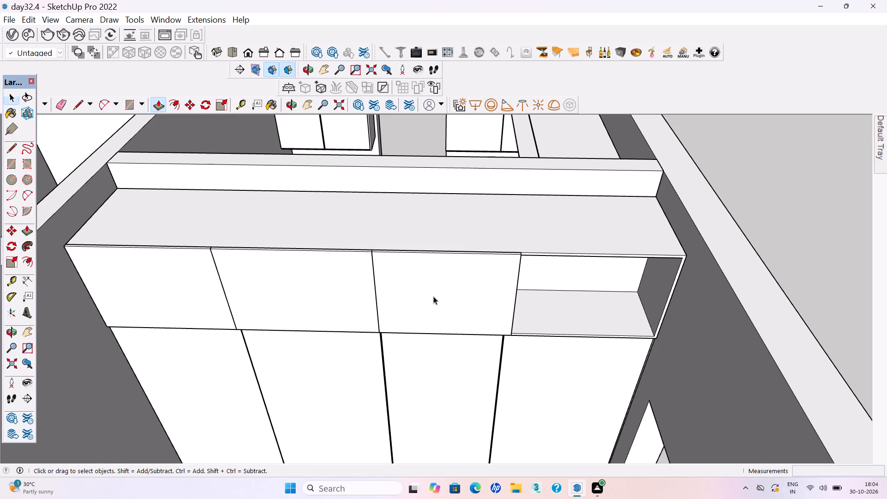
Make the whole third overhead door panel into a group and save the model.
click(434, 296)
double_click(434, 296)
right_click(431, 297)
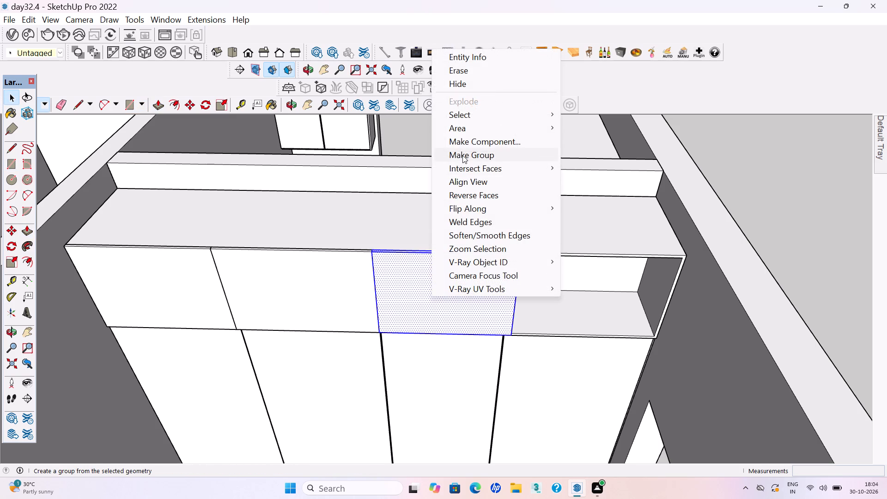
click(462, 155)
scroll(194, 326, down, 4)
click(722, 321)
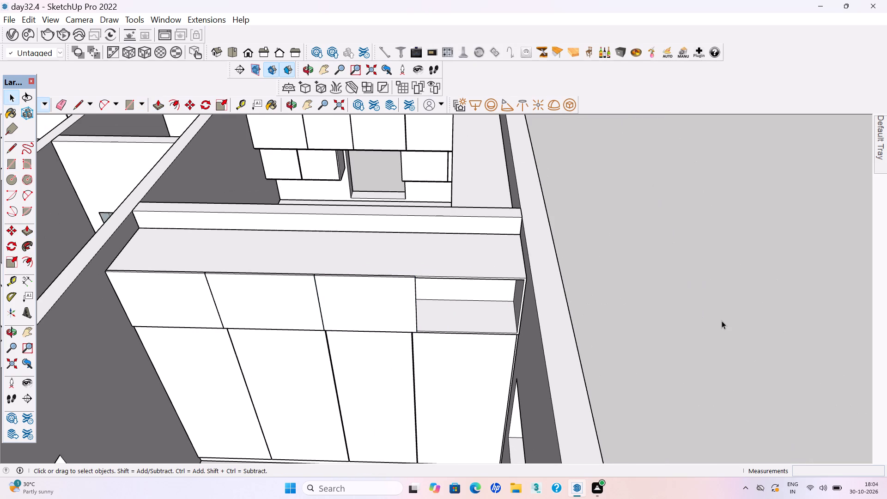
key(ctrl+s)
key(ctrl+s)
Draw the fourth overhead door rectangle about 2' 11" by 2' 1", from just beside the third panel to the loft opening's lower inner corner.
key(r)
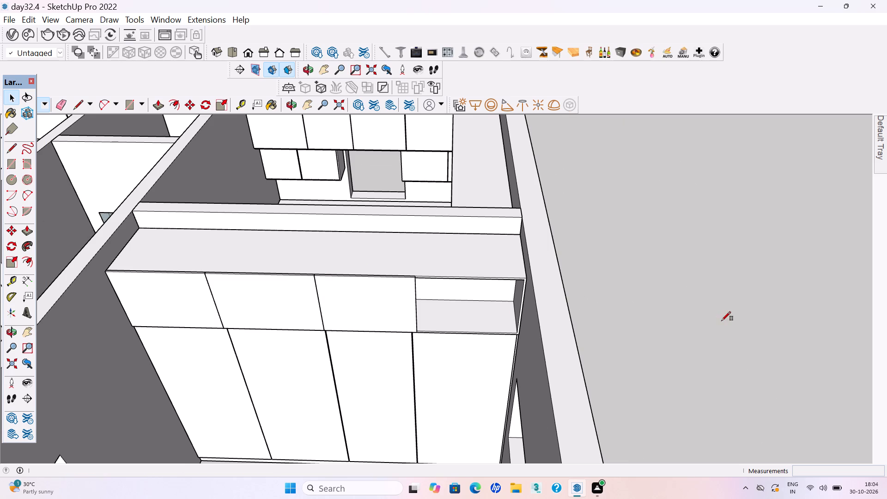
scroll(437, 277, up, 8)
scroll(393, 295, up, 4)
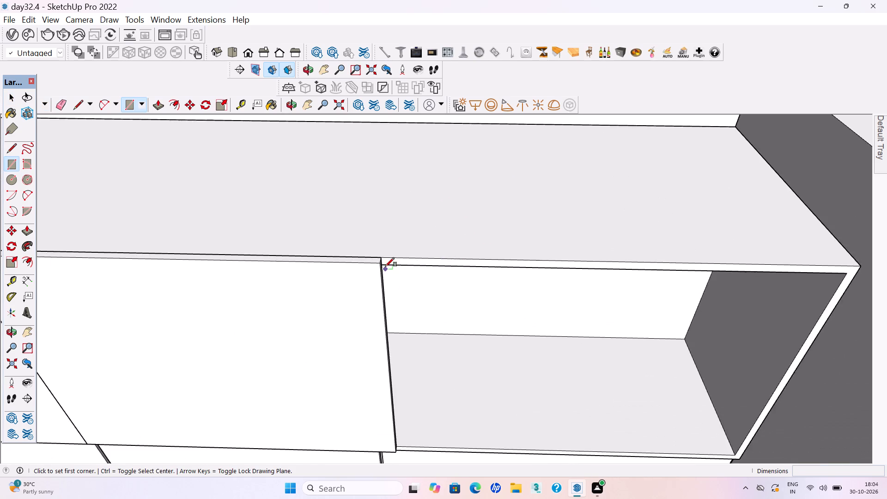
scroll(385, 256, up, 4)
click(383, 260)
scroll(383, 259, down, 5)
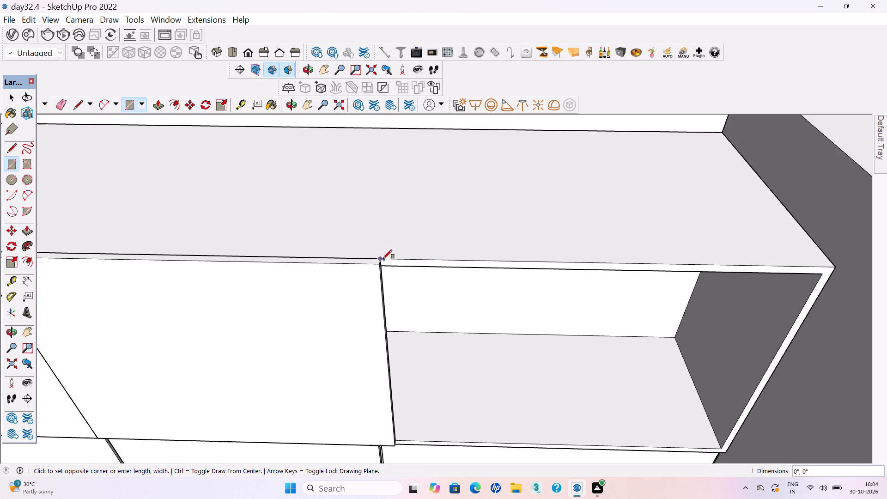
scroll(383, 259, down, 4)
click(635, 399)
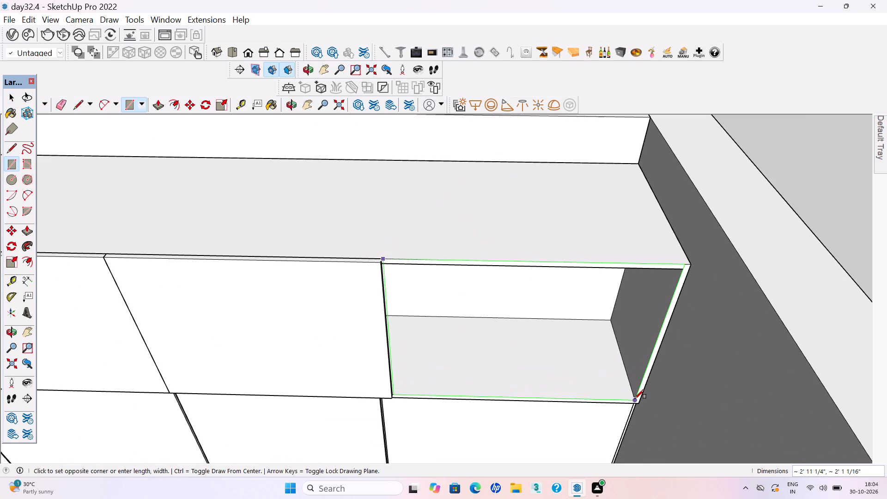
Extrude the fourth overhead door rectangle until it is flush with the third panel's front face.
key(p)
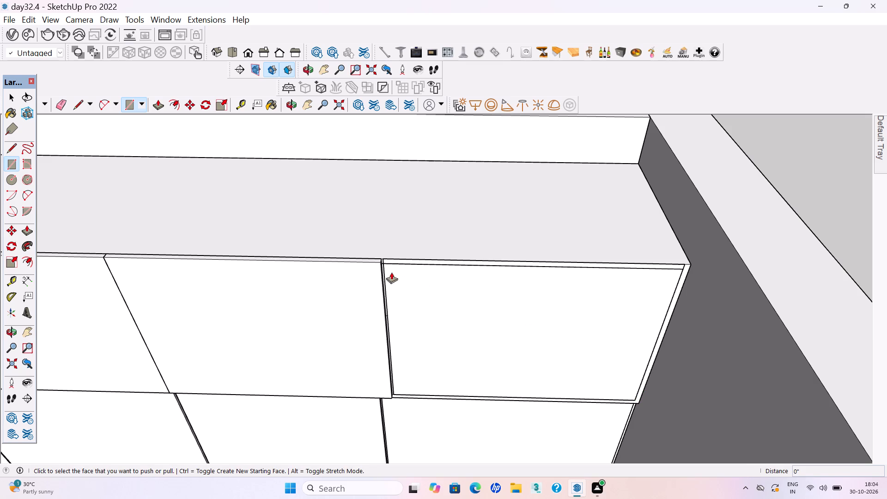
click(391, 272)
click(289, 304)
key(space)
Make the whole fourth overhead door panel into a group and save the model.
triple_click(444, 310)
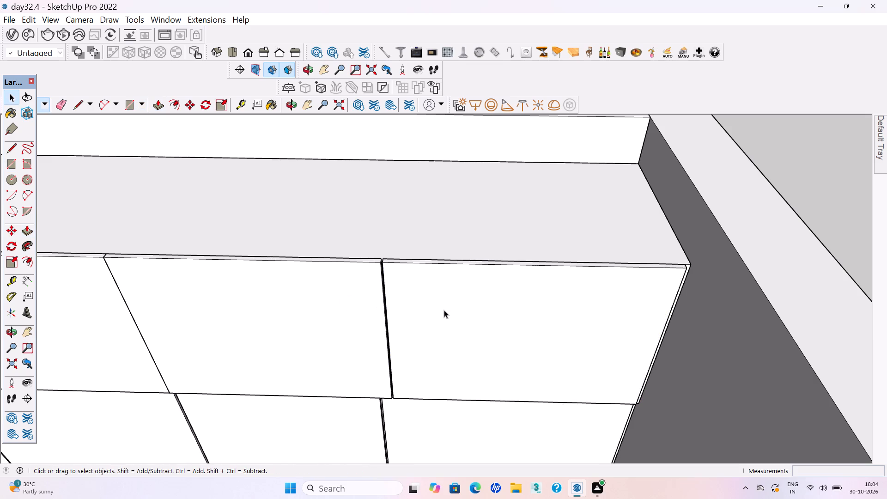
click(444, 310)
right_click(444, 310)
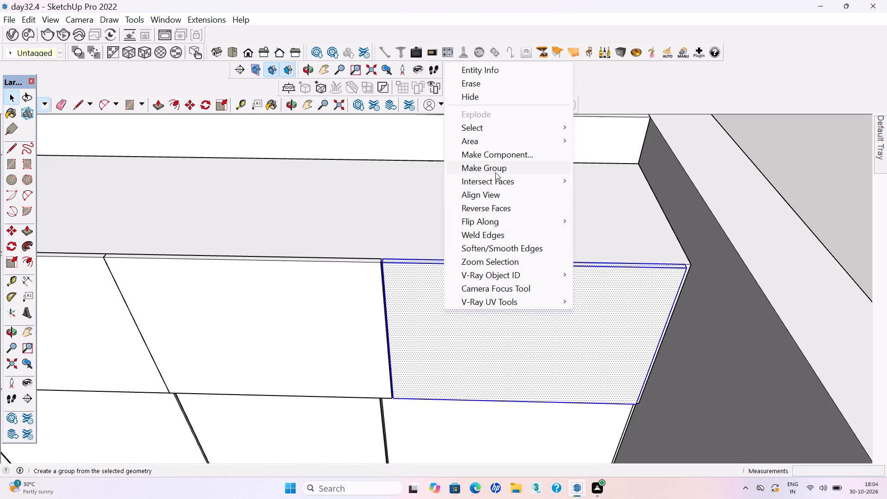
click(495, 172)
scroll(483, 274, down, 10)
click(674, 273)
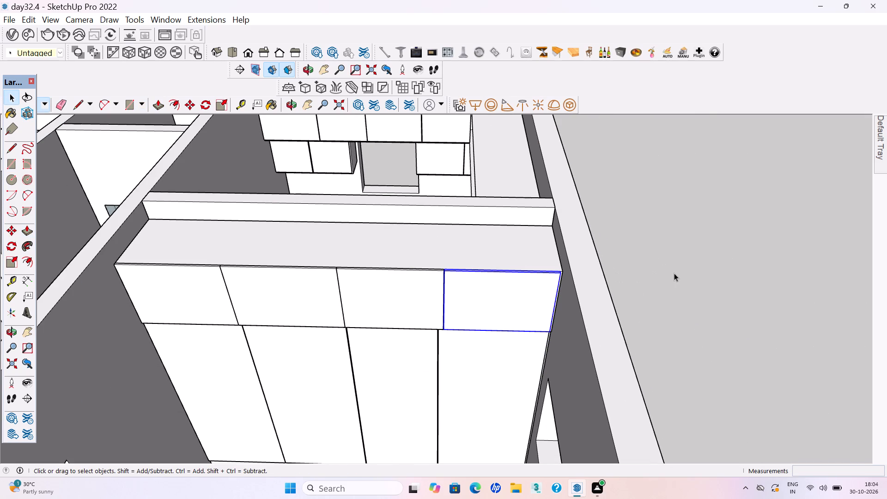
key(ctrl+s)
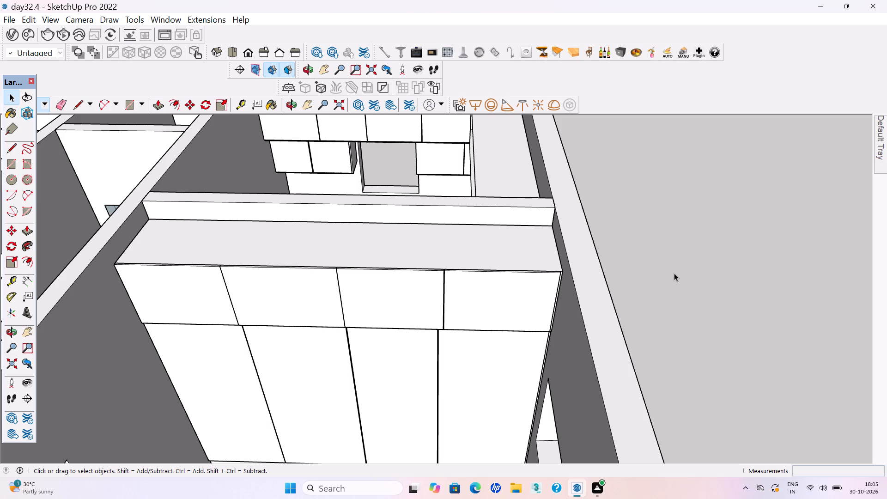
Draw a rectangle about 6' 6" by 4' 6" on the floor of the room with the four-door cabinet.
scroll(228, 238, down, 11)
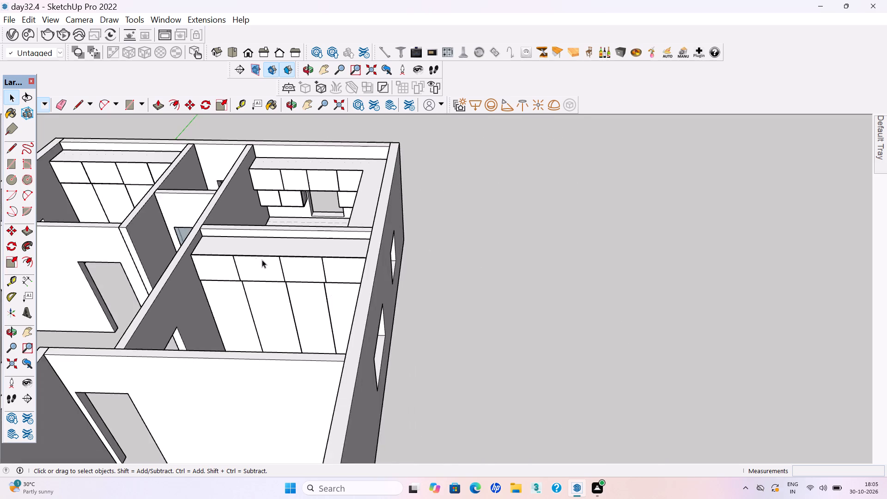
scroll(262, 260, down, 5)
middle_drag(238, 292, 621, 386)
scroll(188, 210, down, 5)
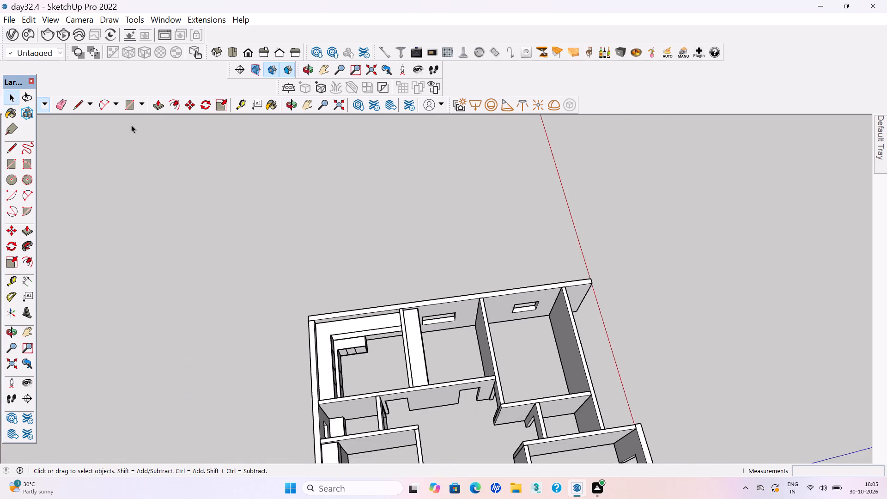
scroll(131, 125, down, 7)
scroll(311, 286, up, 5)
scroll(337, 210, up, 8)
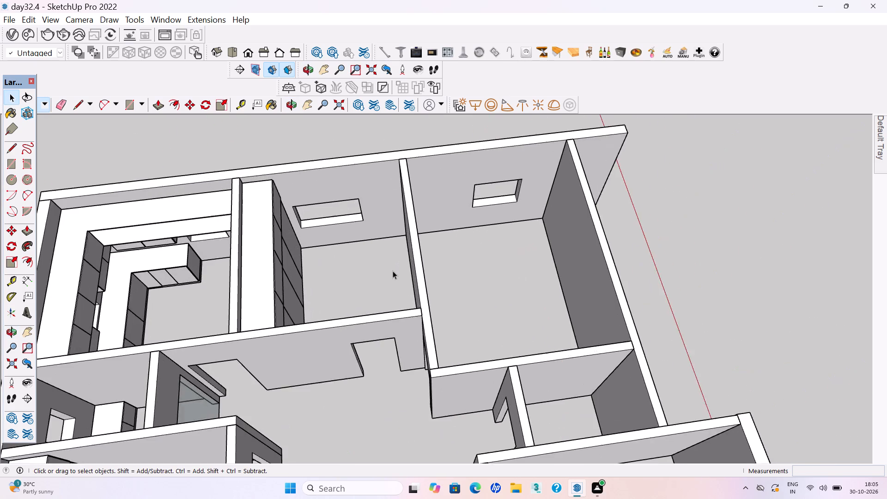
scroll(393, 271, up, 3)
middle_drag(394, 282, 401, 295)
middle_click(419, 327)
scroll(358, 285, up, 4)
middle_drag(337, 273, 337, 276)
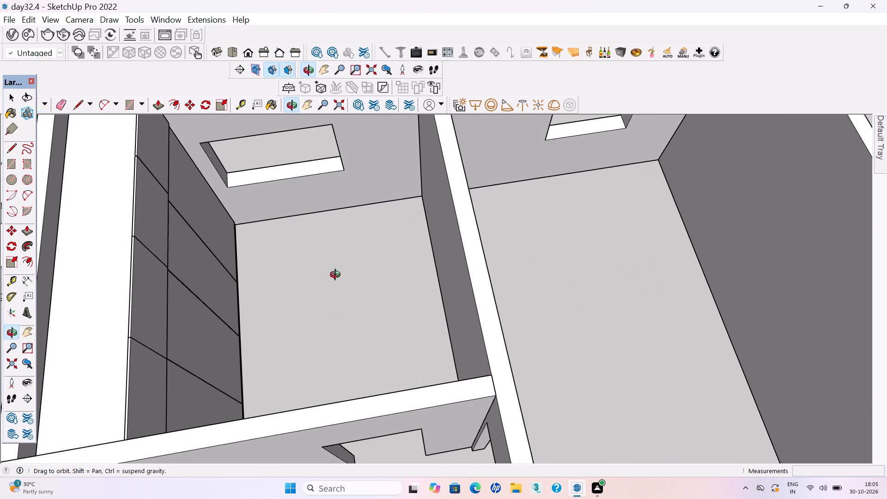
middle_drag(337, 276, 347, 297)
scroll(336, 295, up, 2)
key(r)
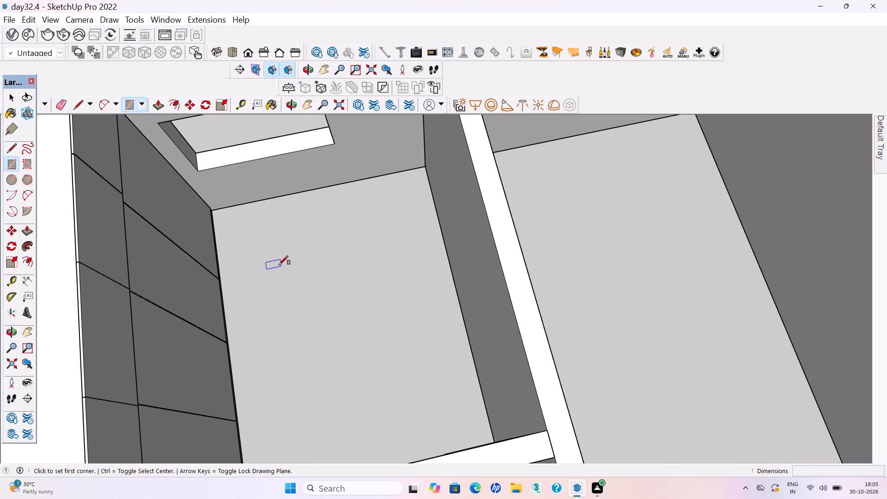
click(264, 250)
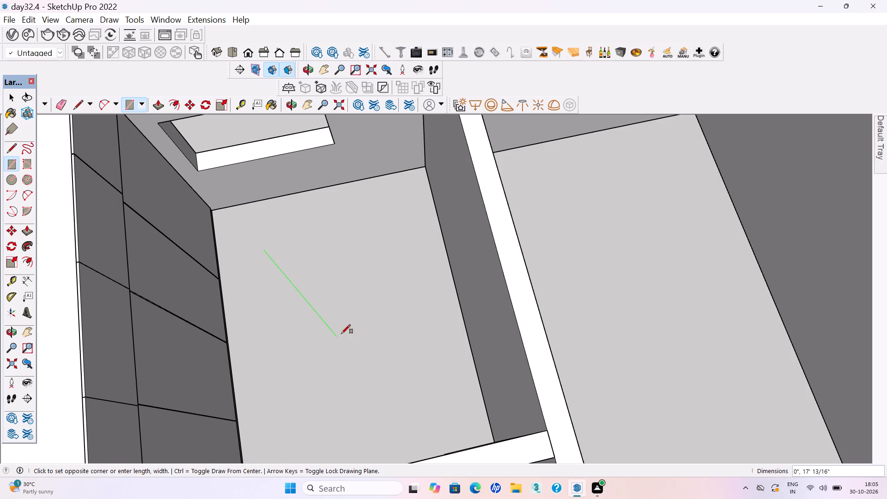
key(space)
key(r)
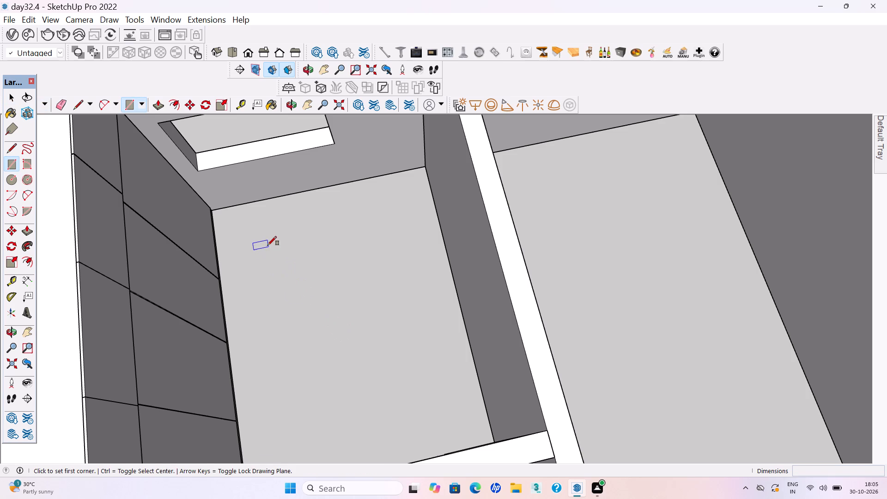
click(267, 245)
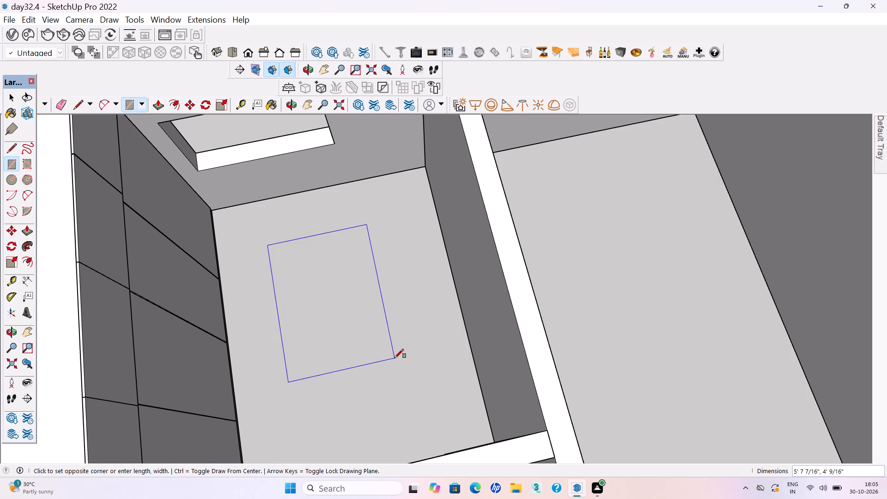
click(412, 378)
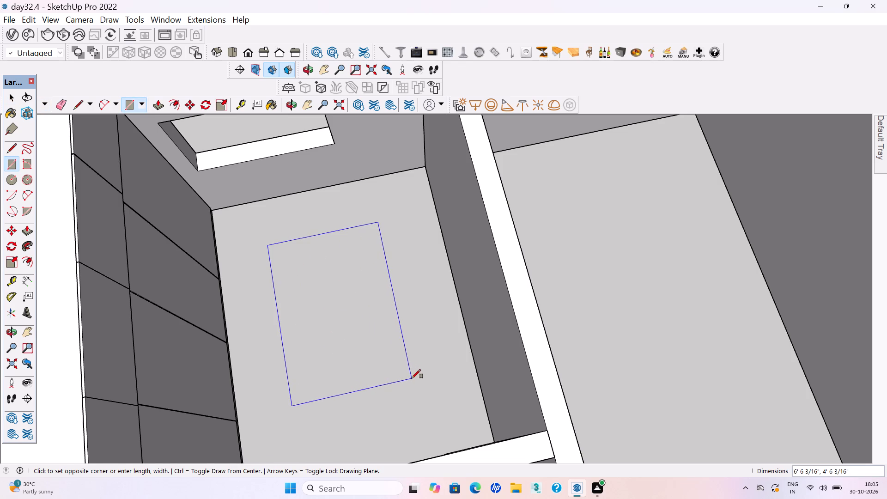
Make the floor rectangle and its edges into a group.
key(space)
double_click(358, 359)
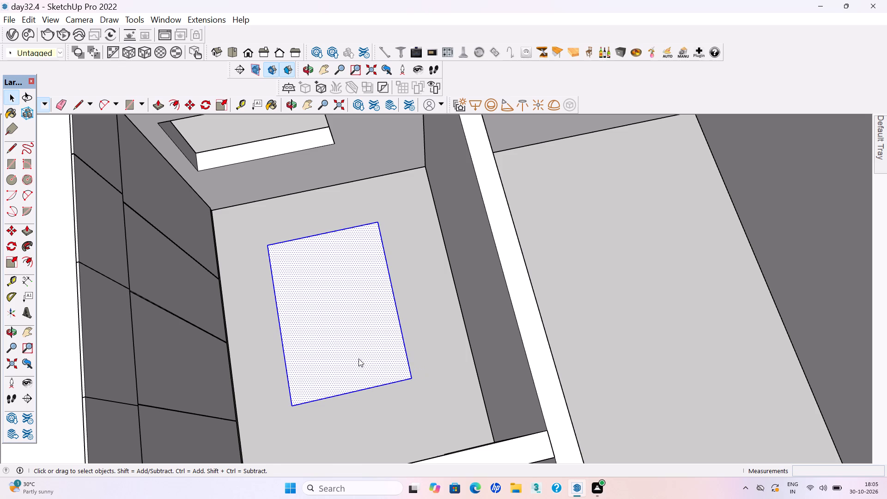
right_click(358, 359)
click(392, 231)
Extrude the face inside the floor rectangle group by 1" and save the model.
double_click(363, 360)
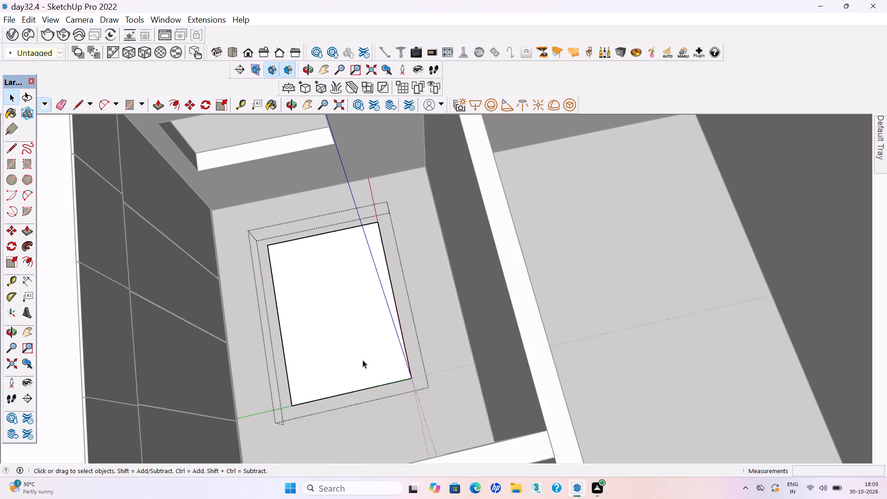
key(p)
click(363, 360)
text(1")
key(Return)
key(space)
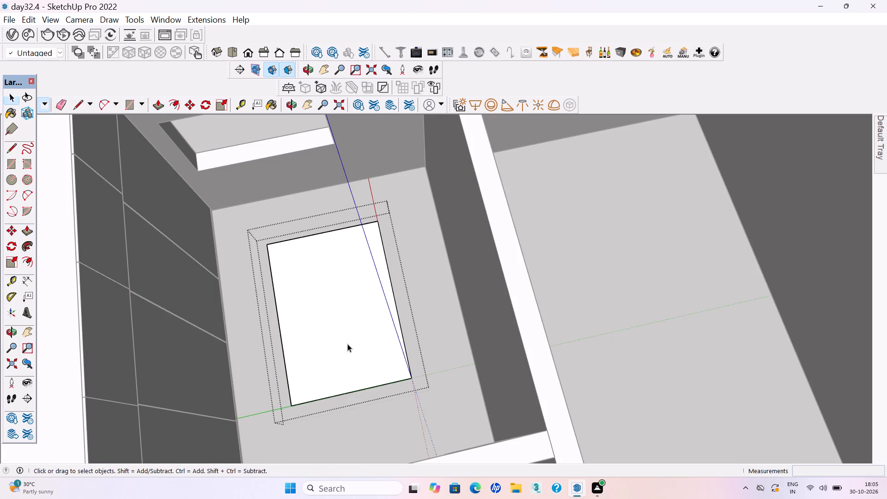
click(357, 412)
key(ctrl+s)
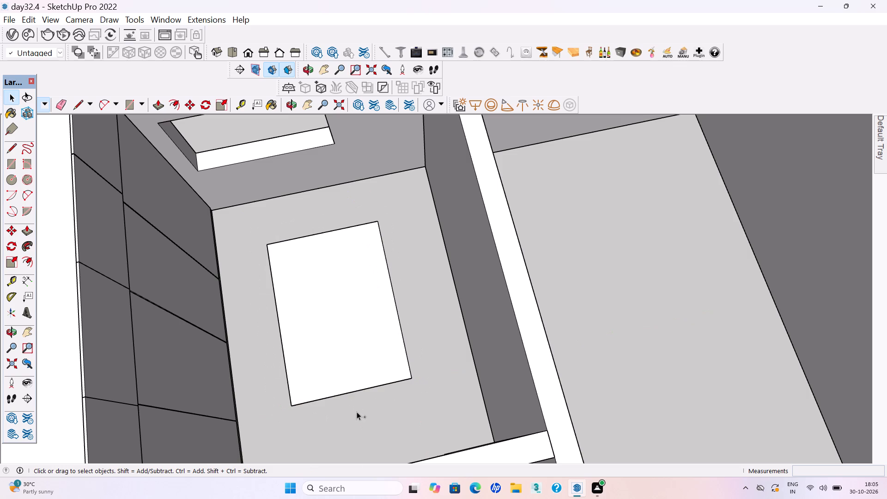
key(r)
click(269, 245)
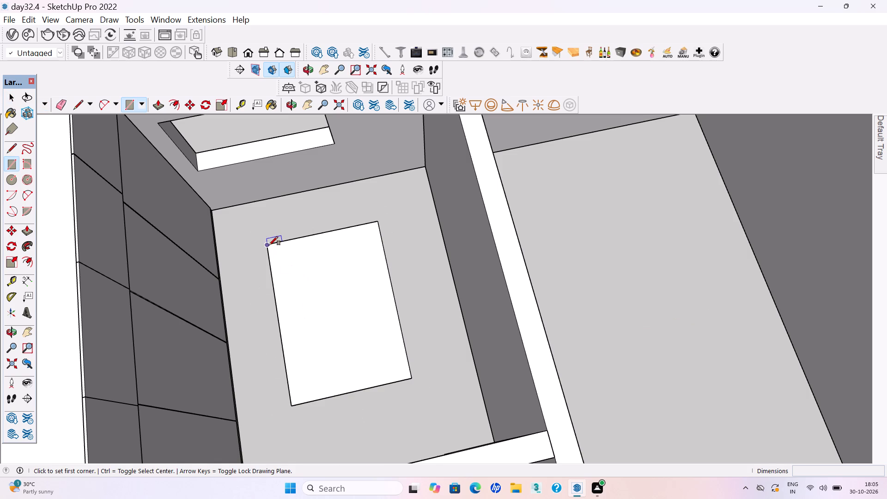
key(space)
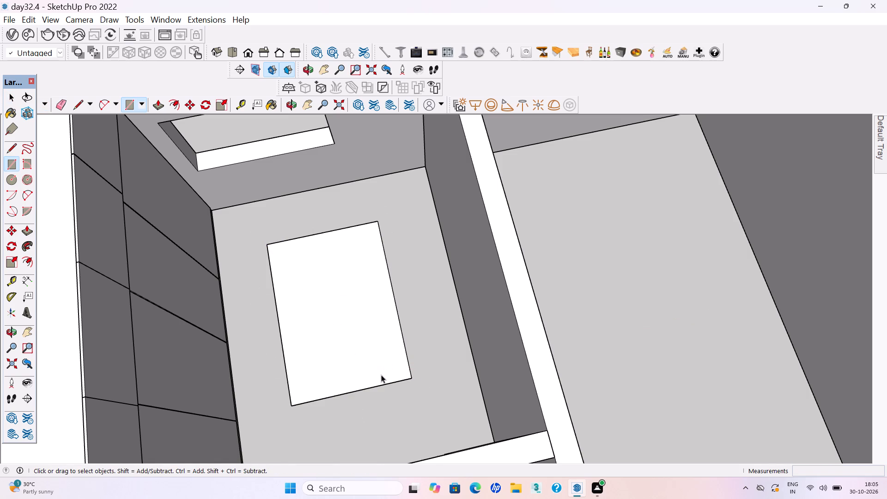
Draw a second rectangle over the thin floor slab, spanning its opposite corners, about 6' 6" by 4' 6".
key(r)
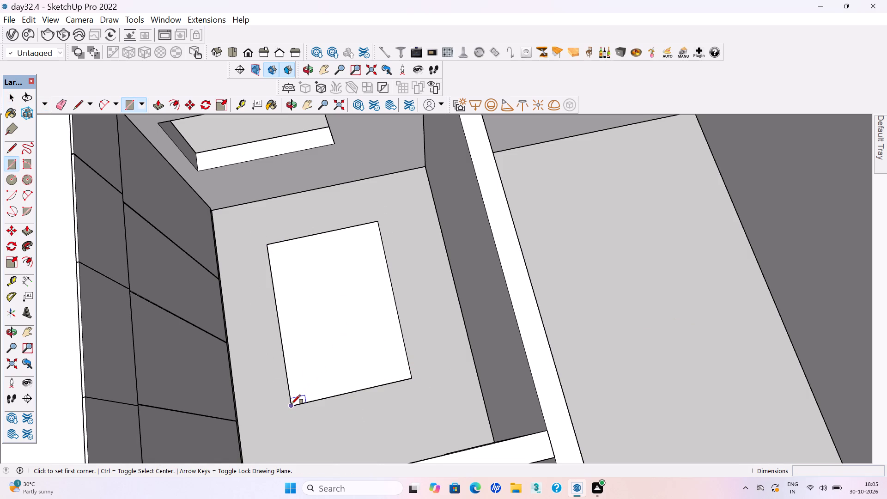
click(292, 404)
click(379, 221)
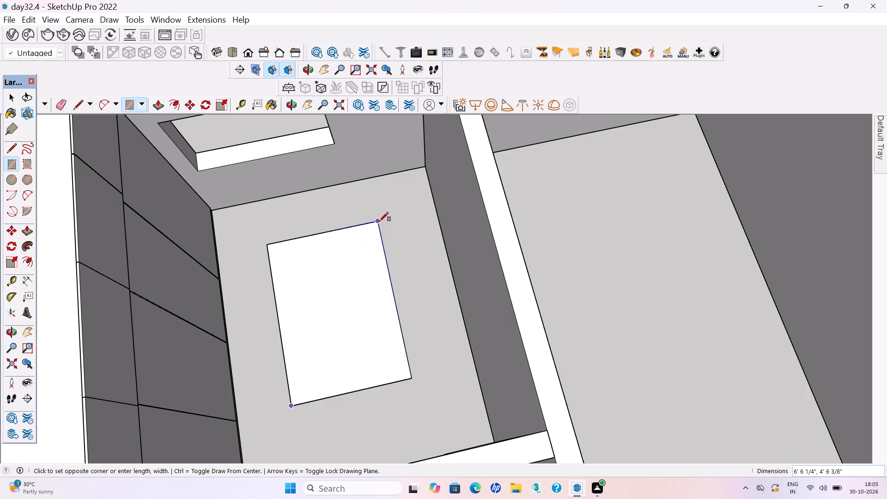
Make the new rectangle on top of the slab into a group.
key(space)
double_click(317, 345)
right_click(317, 345)
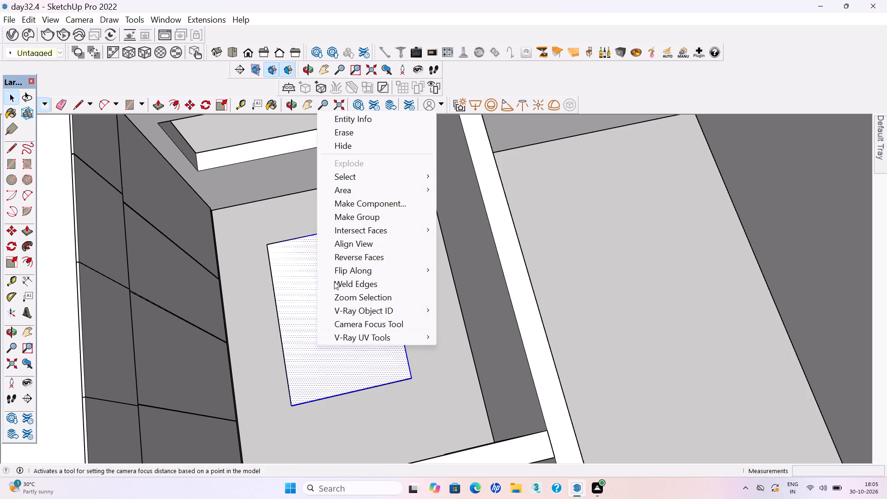
click(367, 219)
Extrude the face inside the new rectangle's group upward by 1' and leave the group.
triple_click(334, 350)
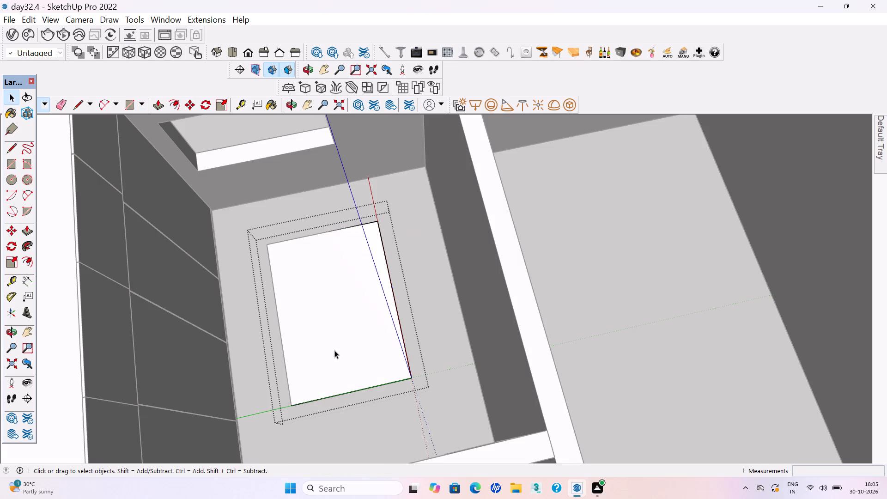
key(p)
click(334, 350)
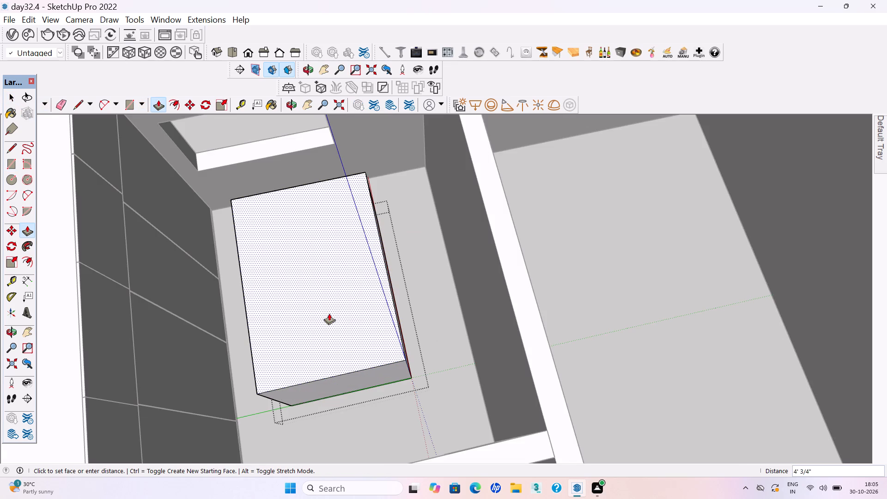
text(1')
key(Return)
key(space)
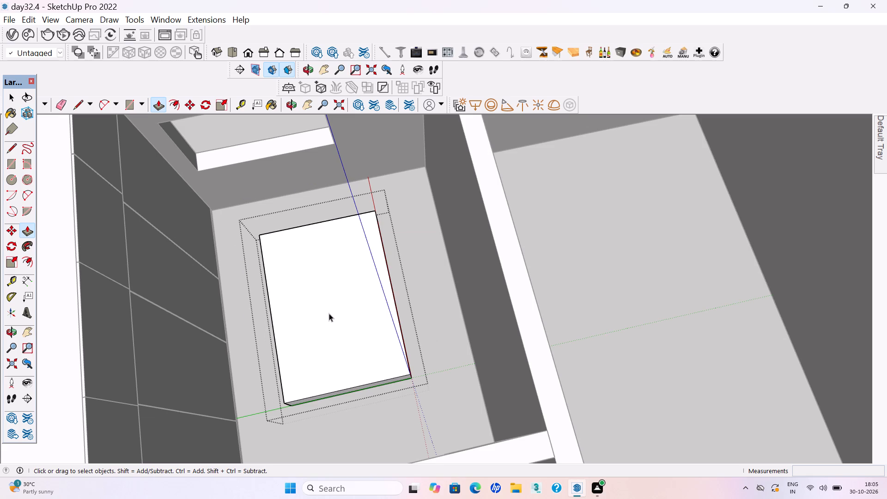
click(331, 433)
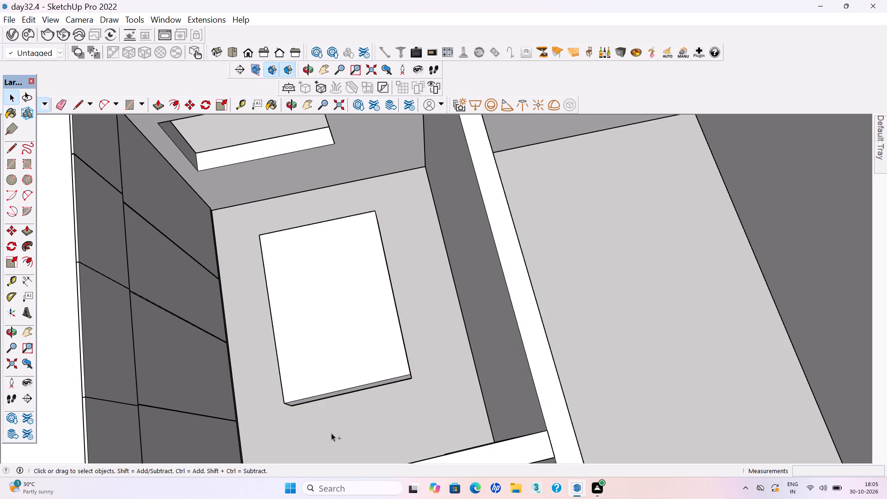
Save the model, draw a rectangle covering the whole top of the bed block, and make it a group.
key(ctrl+s)
key(ctrl+s)
key(r)
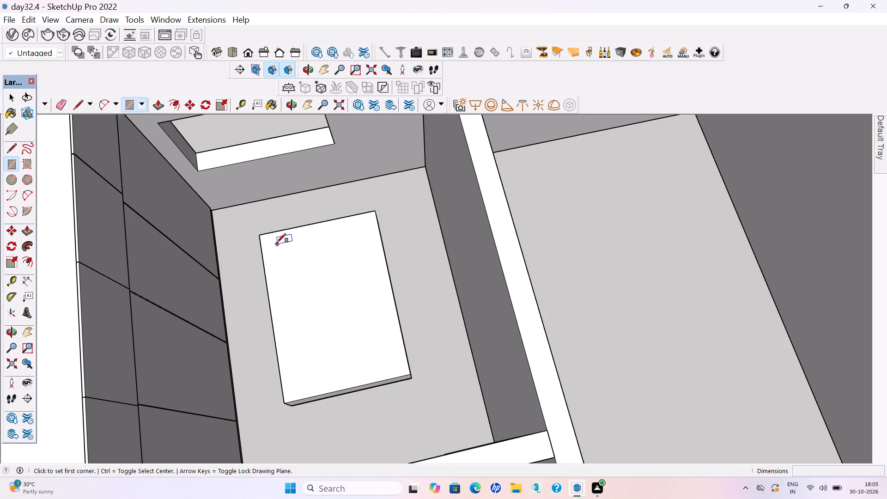
click(264, 233)
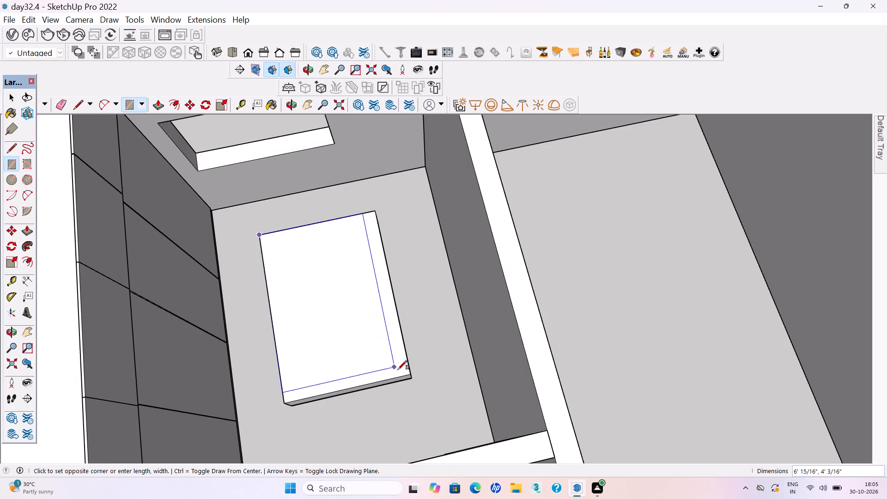
click(407, 376)
key(space)
double_click(346, 351)
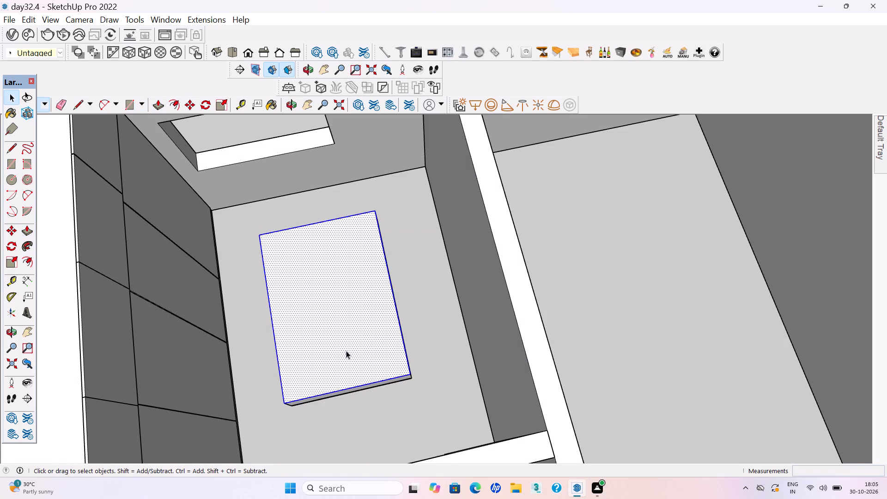
right_click(346, 351)
click(380, 225)
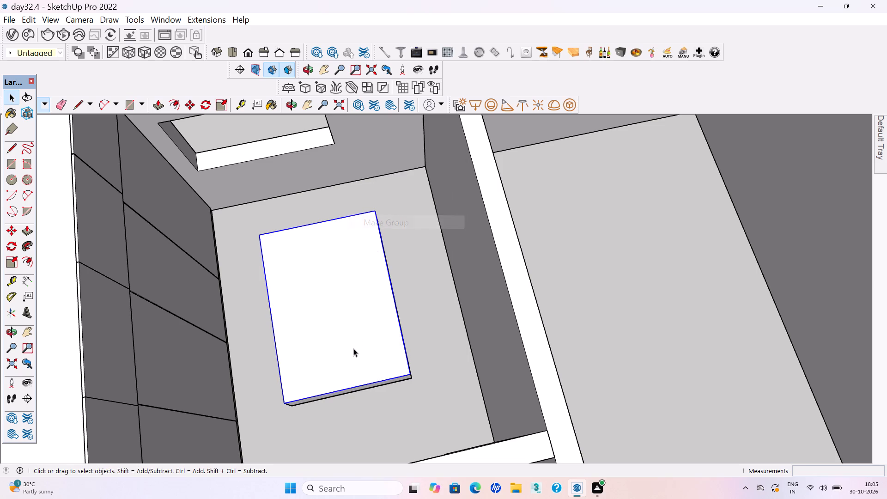
Extrude the face inside the new top rectangle's group upward by 1", leave the group and save the model.
double_click(353, 348)
click(353, 348)
key(p)
click(353, 348)
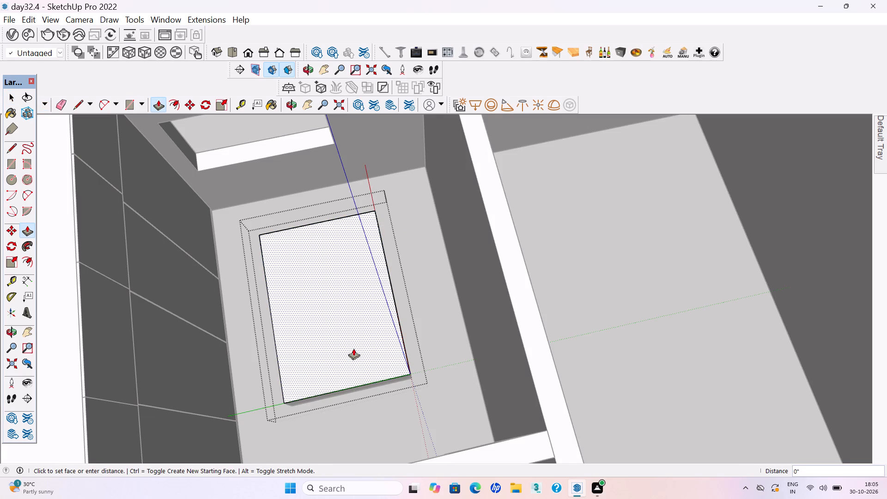
text(1")
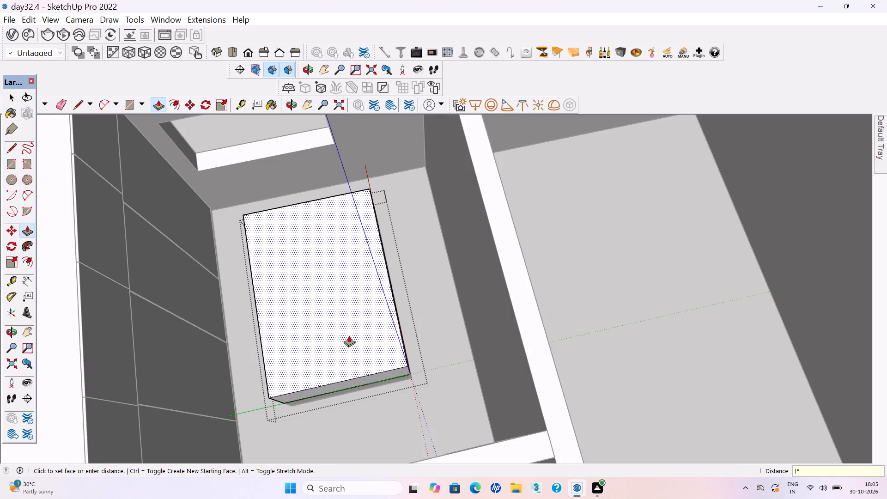
key(Return)
key(space)
click(352, 423)
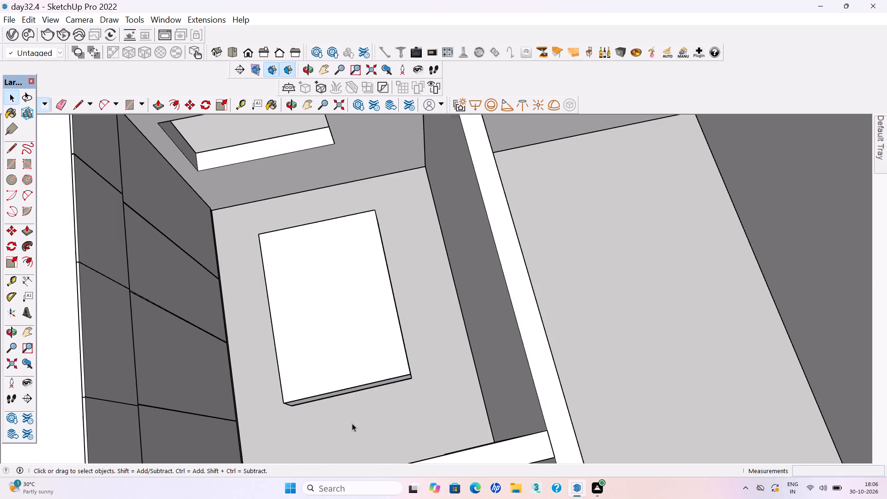
key(ctrl+s)
key(ctrl+s)
Place a guide across the bed top, about 7" in from its short edge facing the window wall.
key(t)
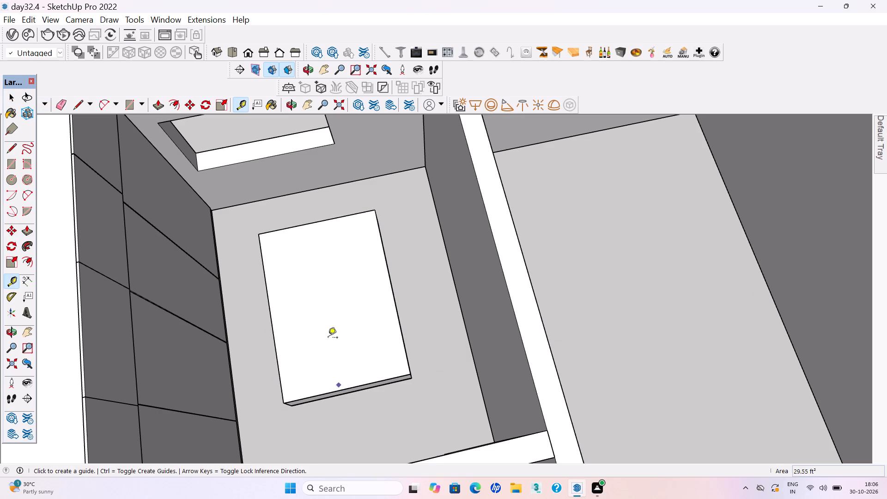
click(316, 224)
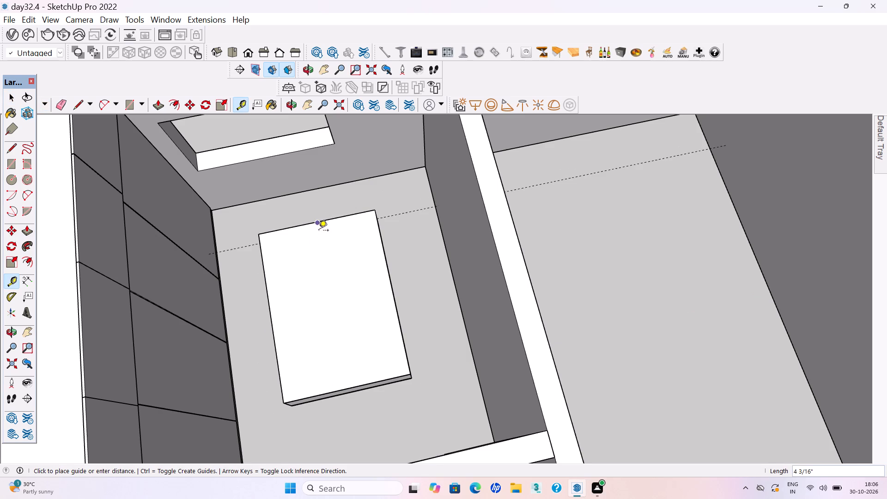
click(274, 245)
Draw a full-width rectangle between the bed's window-side edge and the guide, and make the strip a group.
scroll(275, 243, up, 5)
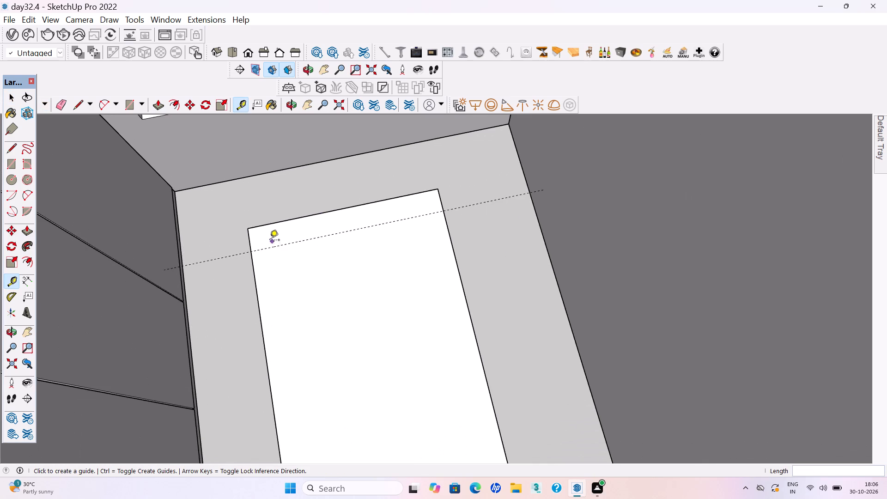
key(r)
click(247, 230)
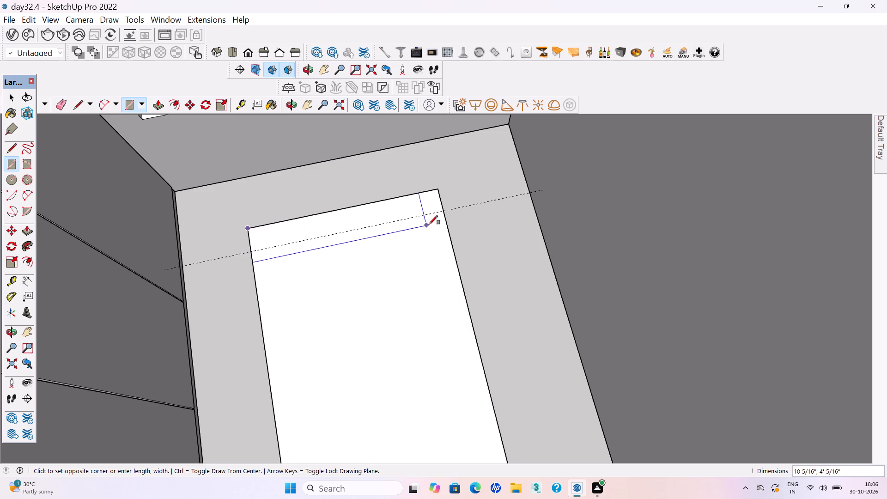
click(444, 211)
key(space)
double_click(389, 213)
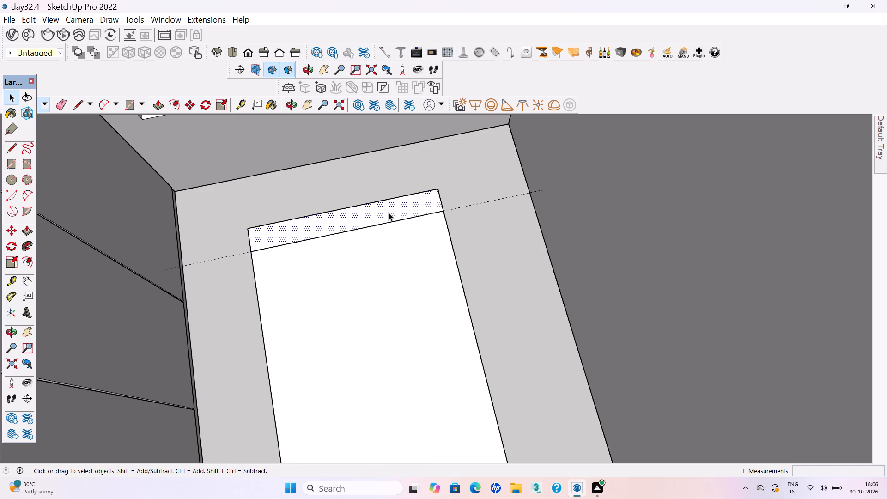
right_click(389, 213)
click(424, 322)
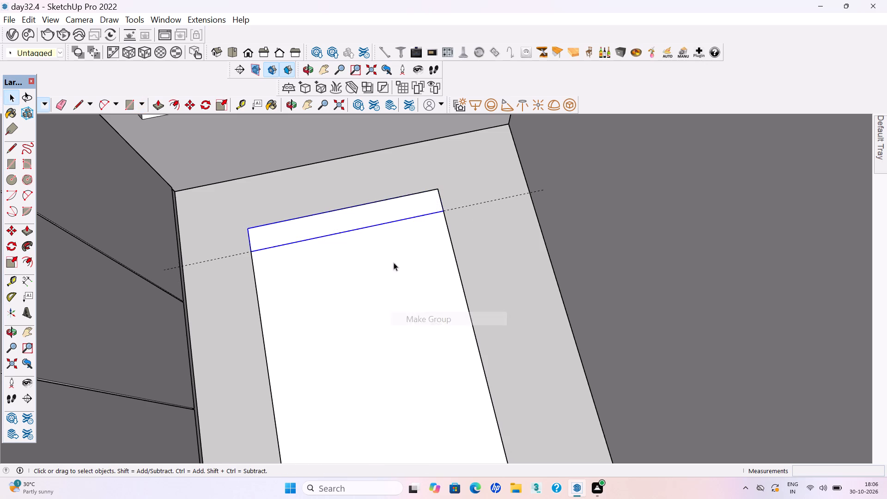
Extrude the strip's face upward freehand inside its group as a low headboard, leave the group and save the model.
double_click(349, 221)
click(348, 222)
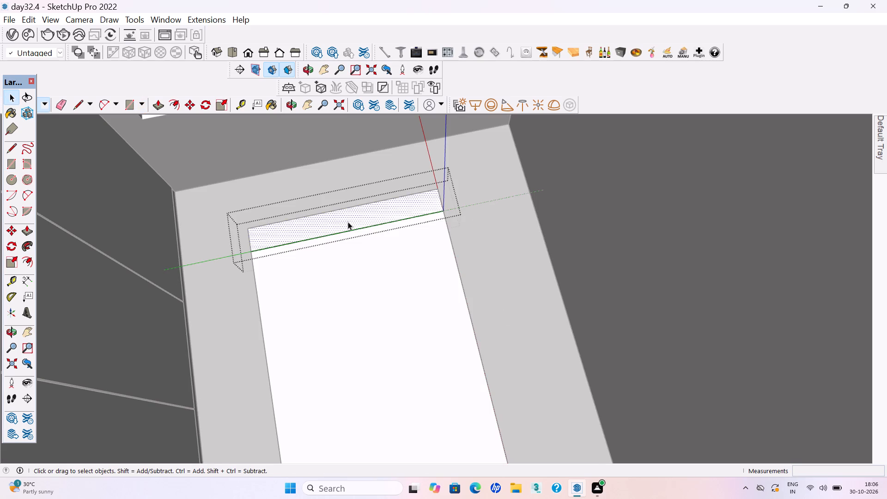
key(p)
click(348, 222)
click(323, 197)
key(space)
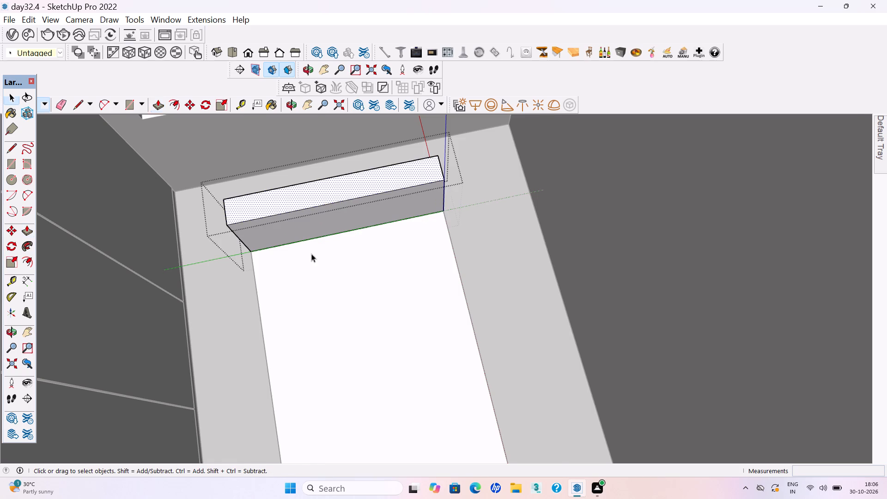
scroll(310, 254, down, 4)
click(446, 326)
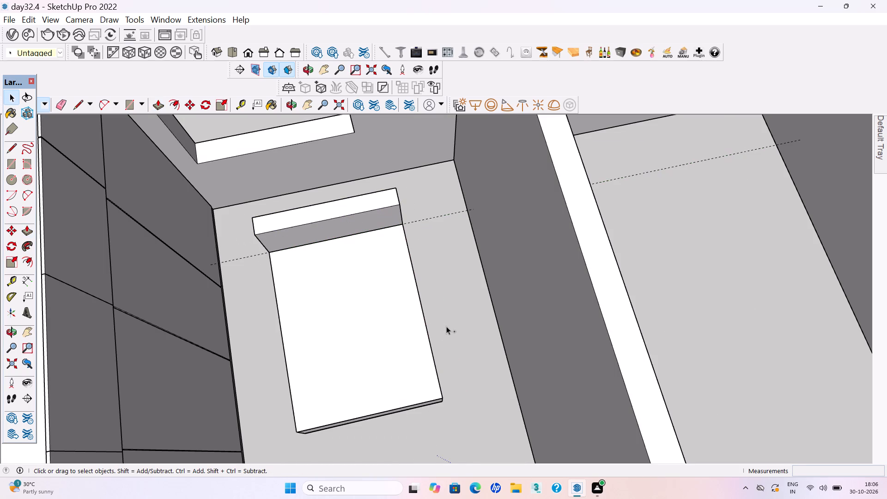
key(ctrl+s)
key(ctrl+s)
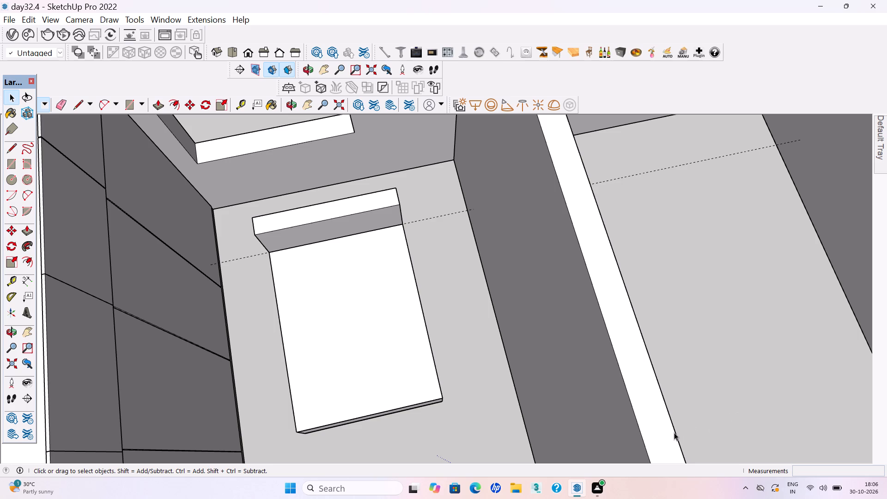
Delete the guide line that runs across the bed and beyond the house.
scroll(452, 362, down, 16)
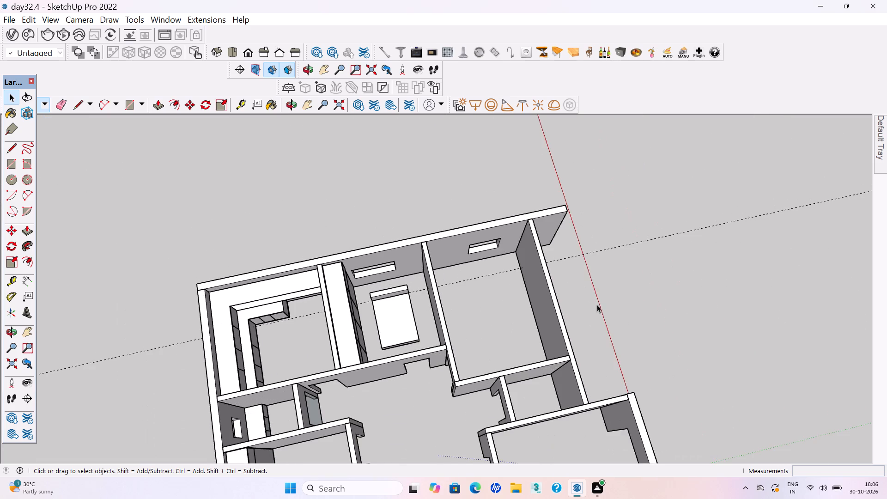
click(665, 316)
drag(678, 289, 642, 222)
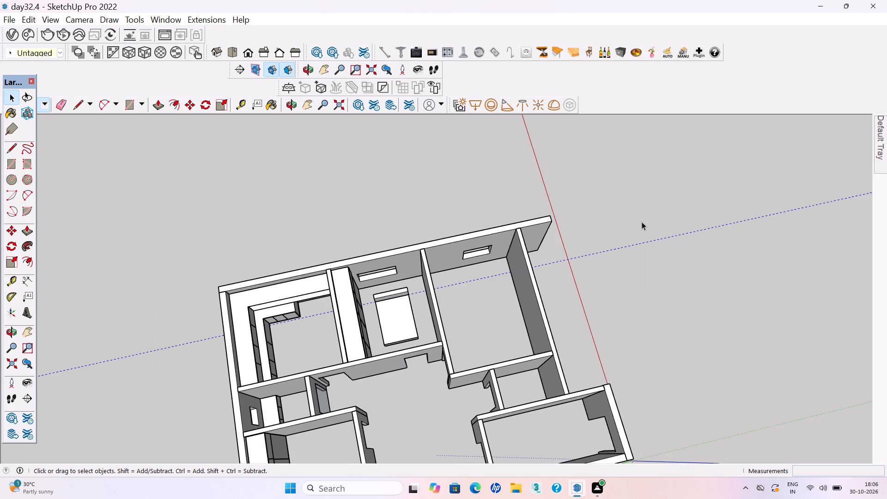
key(Delete)
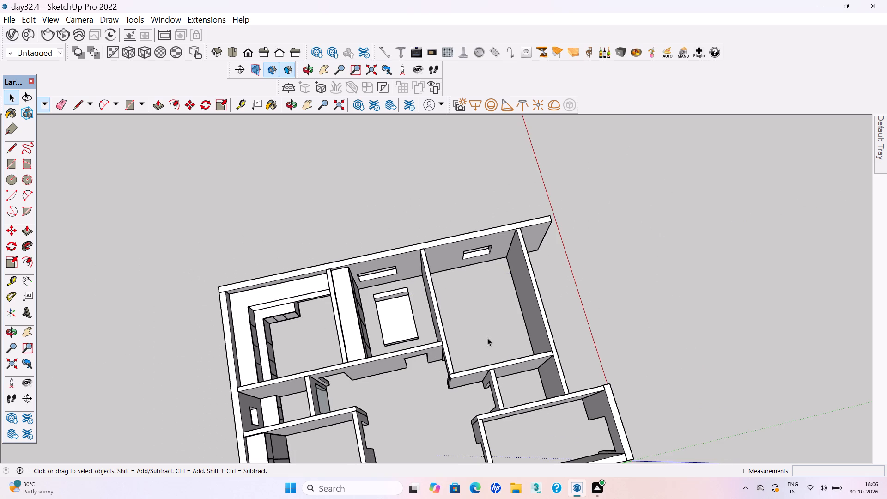
Examine the whole house model from several angles, including the rooms with the bed, wardrobes and kitchen fittings.
scroll(400, 263, down, 8)
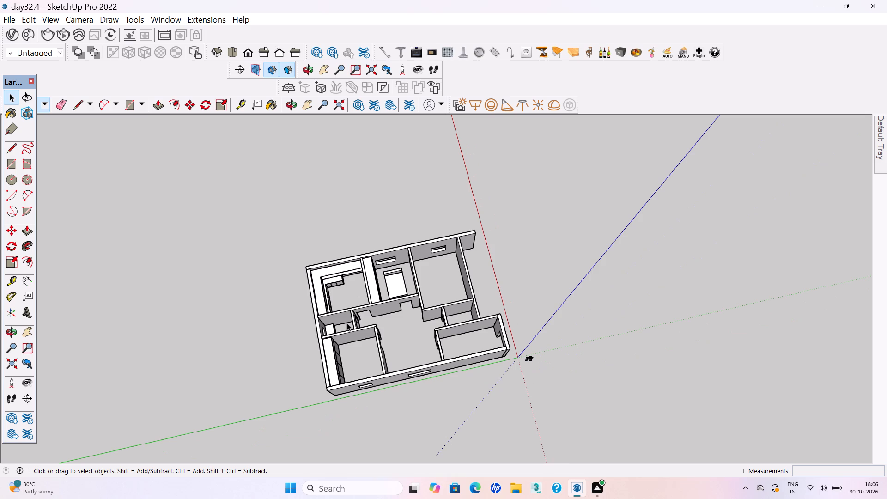
scroll(338, 365, up, 1)
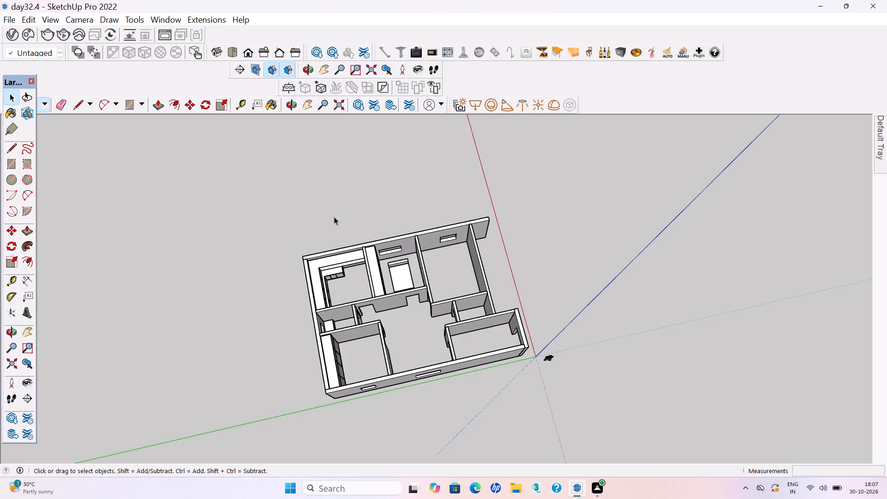
scroll(426, 242, up, 3)
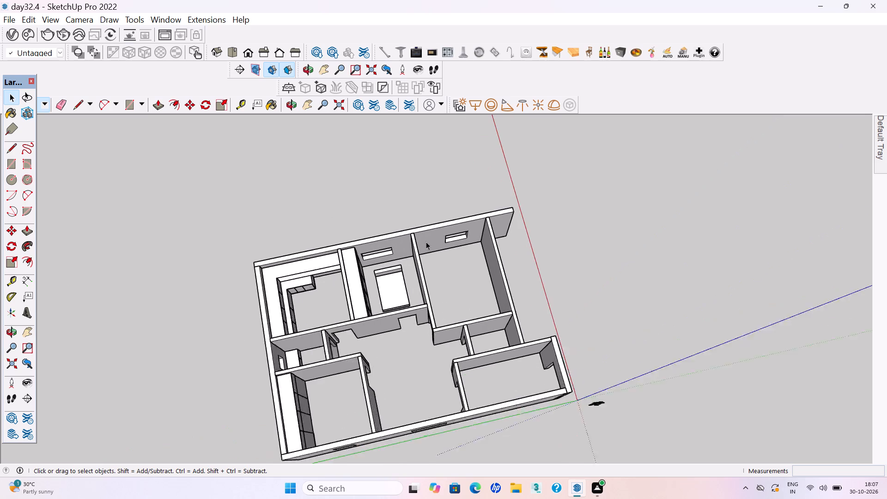
scroll(426, 242, up, 1)
scroll(441, 282, up, 6)
middle_click(464, 302)
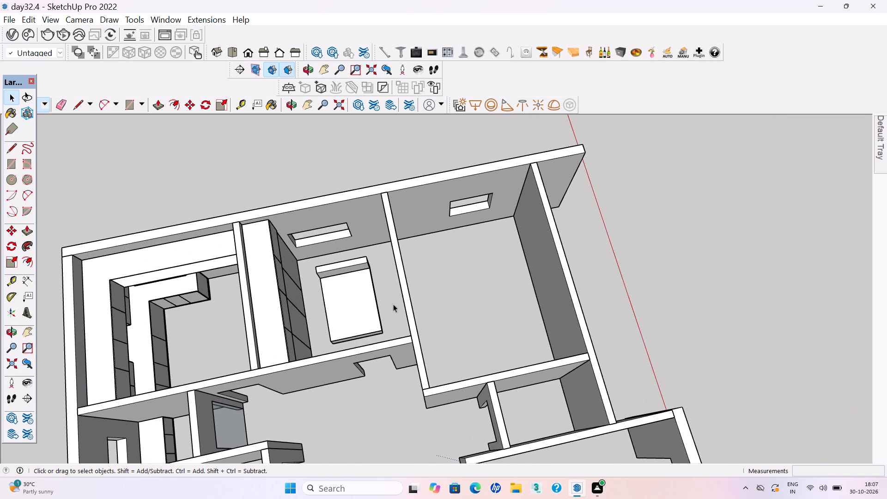
middle_drag(389, 305, 385, 305)
middle_click(344, 306)
scroll(343, 371, down, 3)
middle_drag(376, 366, 443, 334)
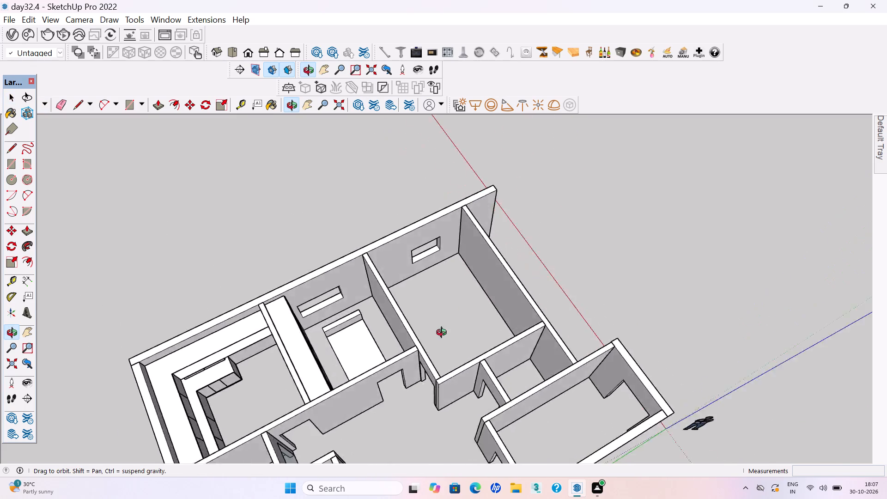
middle_drag(443, 334, 284, 357)
scroll(479, 339, down, 2)
middle_drag(425, 339, 456, 303)
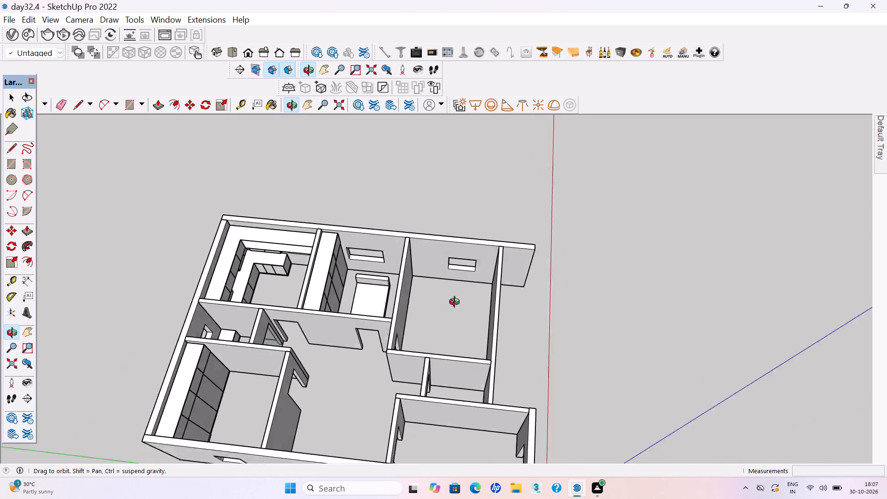
middle_drag(456, 303, 509, 242)
scroll(508, 245, down, 1)
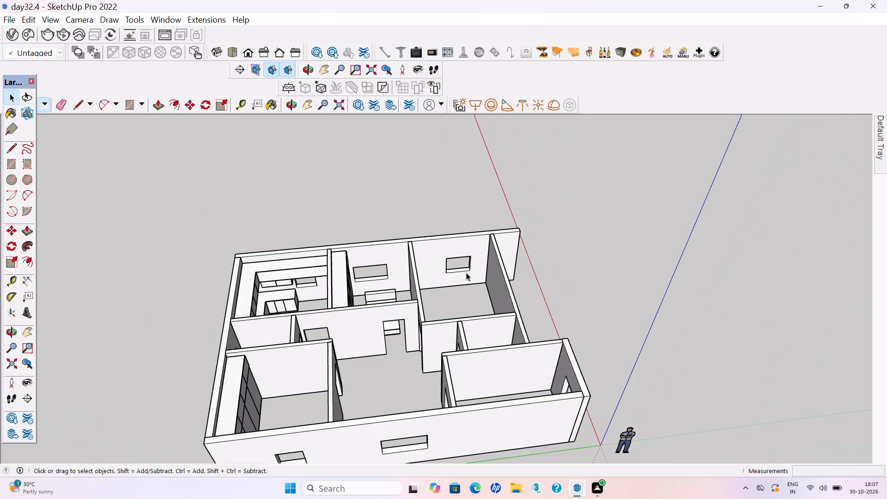
scroll(410, 289, down, 4)
middle_drag(404, 319, 228, 394)
middle_drag(564, 249, 530, 269)
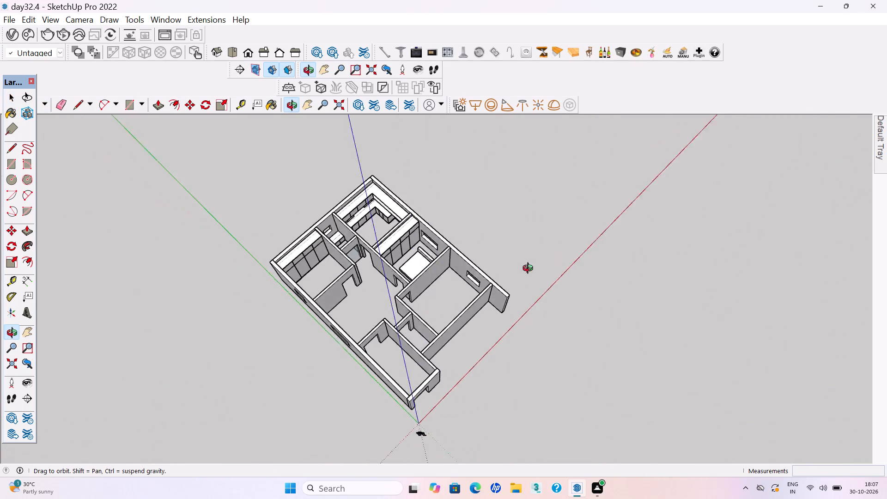
middle_drag(530, 269, 254, 242)
scroll(518, 157, up, 4)
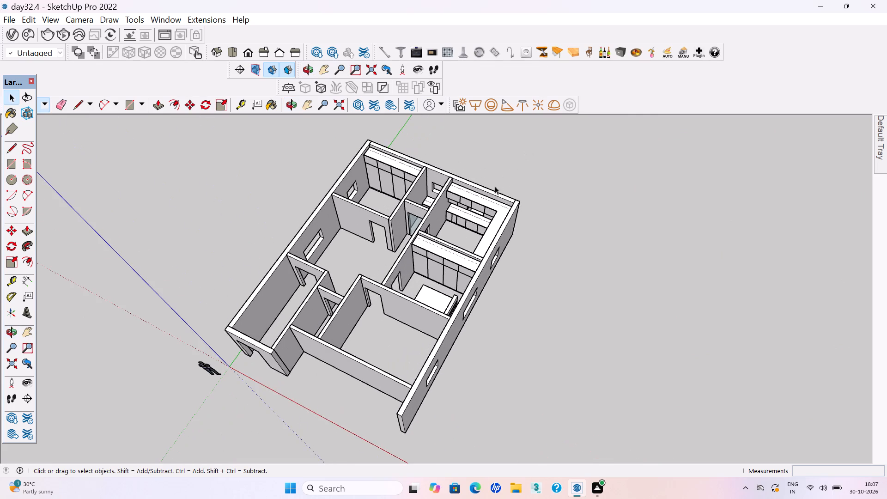
middle_drag(469, 200, 396, 216)
middle_click(396, 216)
scroll(396, 216, up, 2)
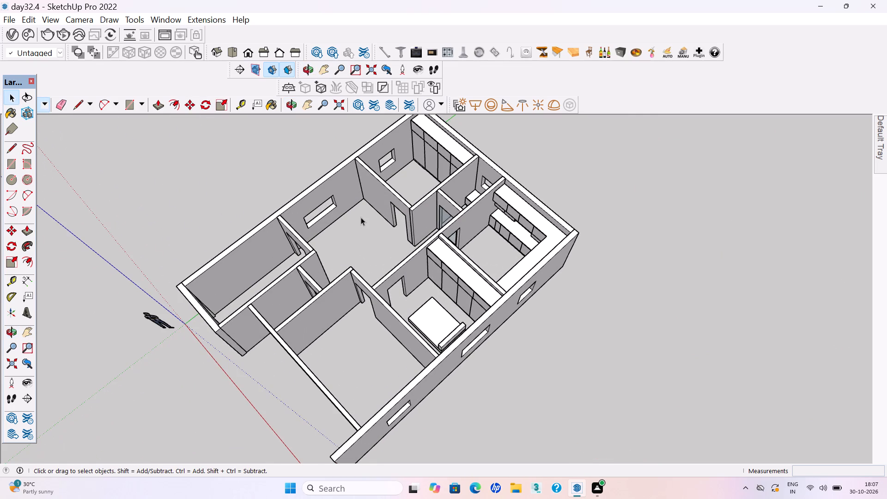
scroll(380, 186, up, 5)
middle_drag(355, 183, 533, 165)
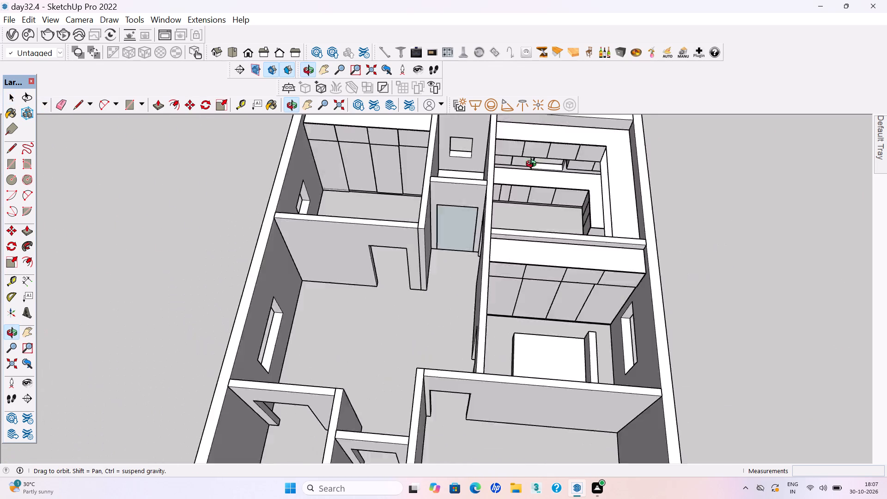
middle_drag(533, 165, 599, 140)
middle_click(580, 134)
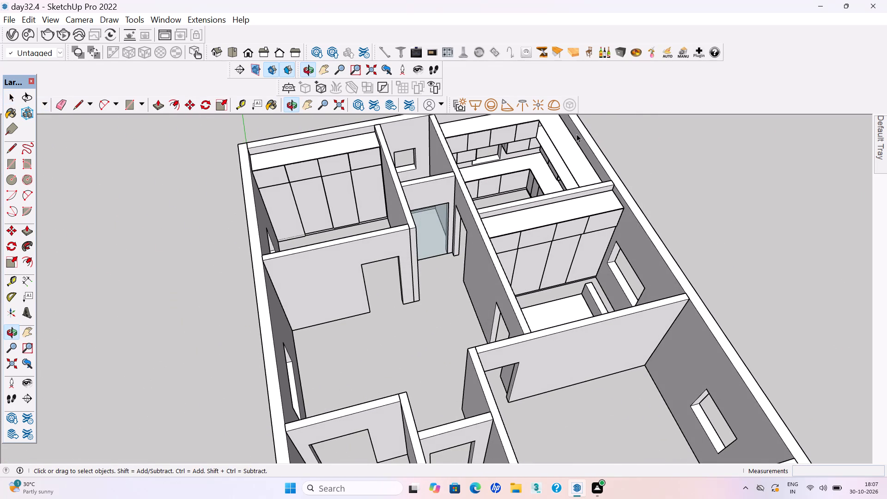
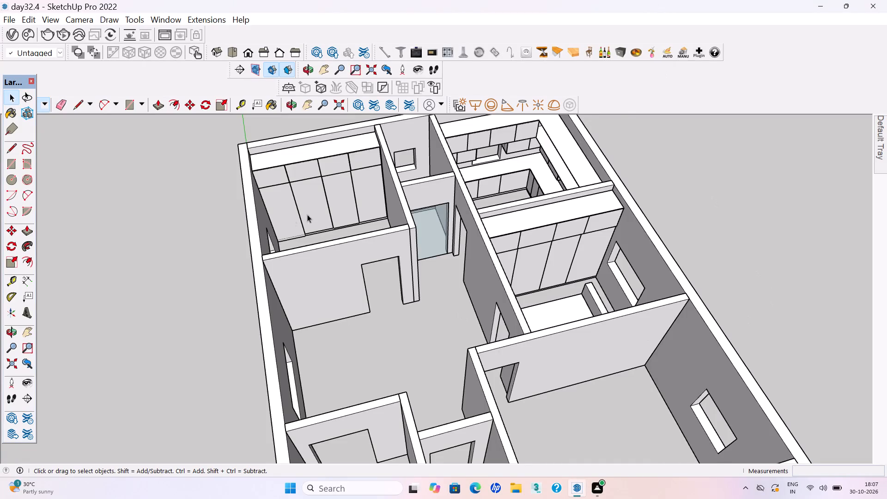
Ready the Tape Measure tool for the doorway wall of the empty room beside the wardrobe room.
scroll(349, 236, down, 3)
middle_drag(356, 246, 302, 209)
scroll(310, 299, up, 3)
scroll(324, 234, up, 3)
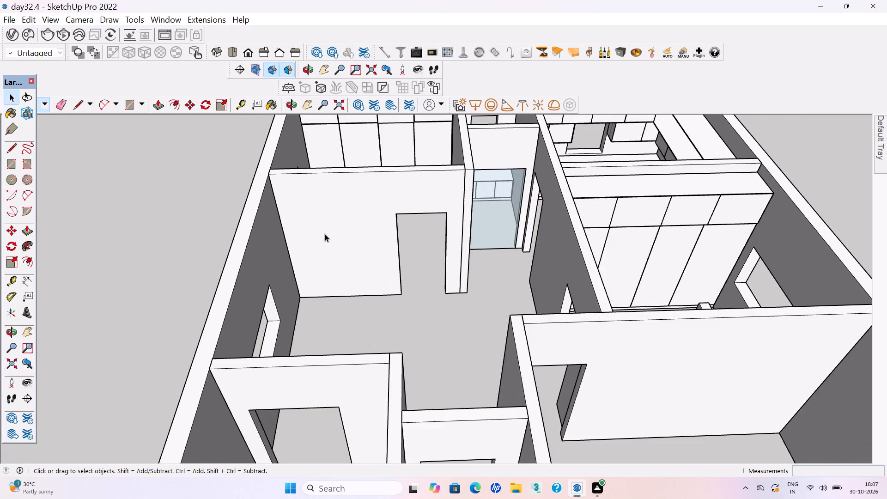
scroll(333, 250, up, 1)
middle_drag(335, 262, 339, 288)
middle_click(339, 288)
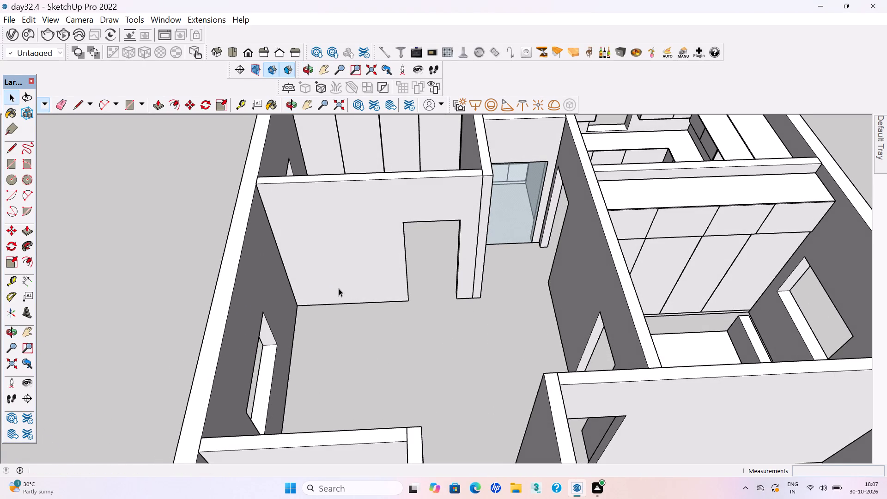
key(t)
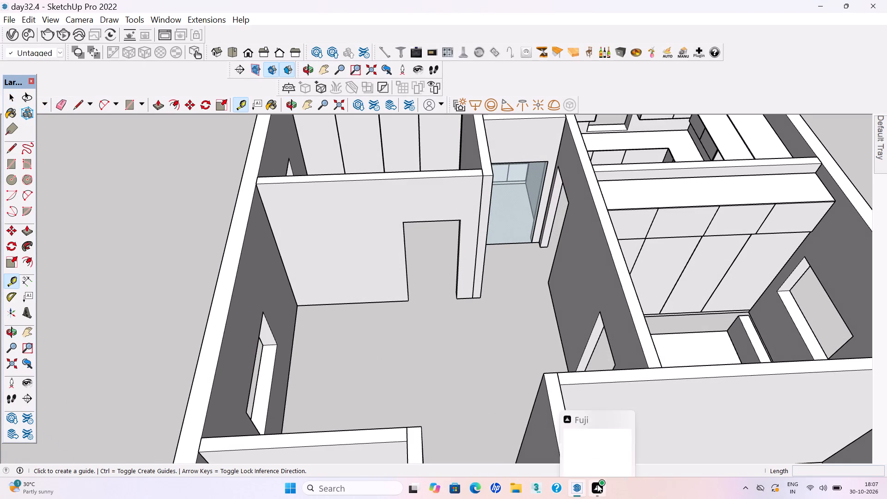
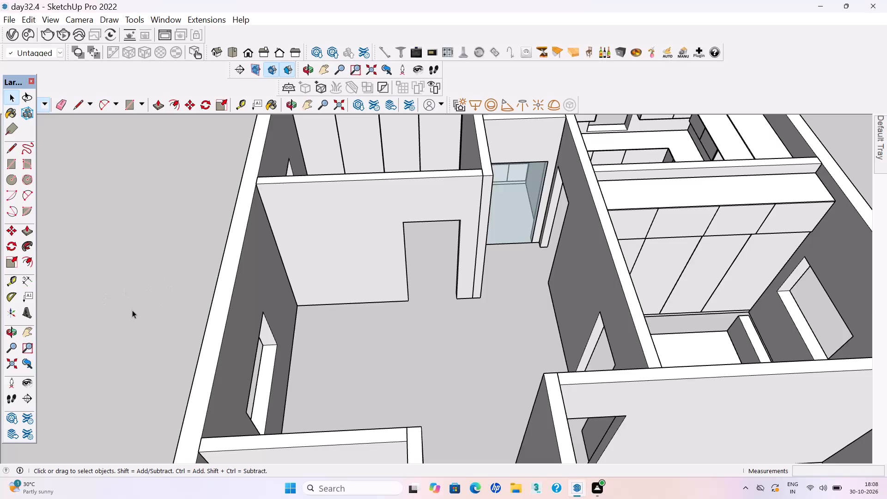
Place guides on the doorway wall, about 5' 6" from the side-wall corner and about 2' 4" above the floor.
key(t)
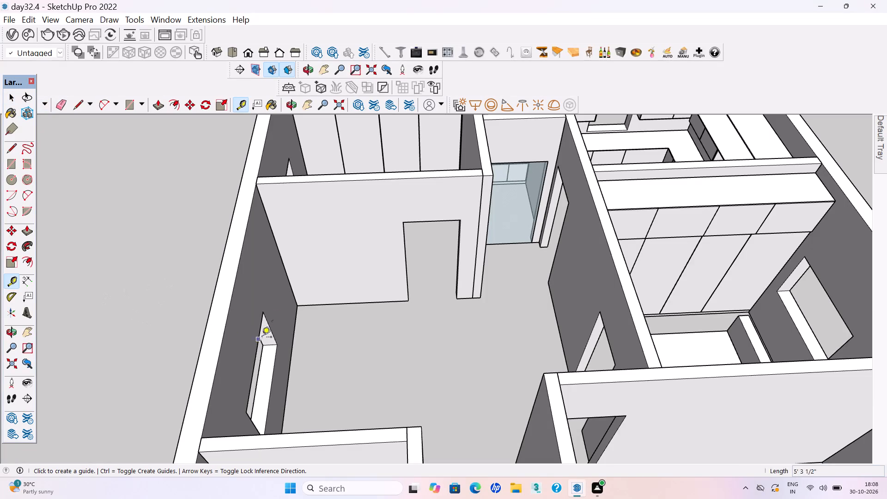
click(292, 286)
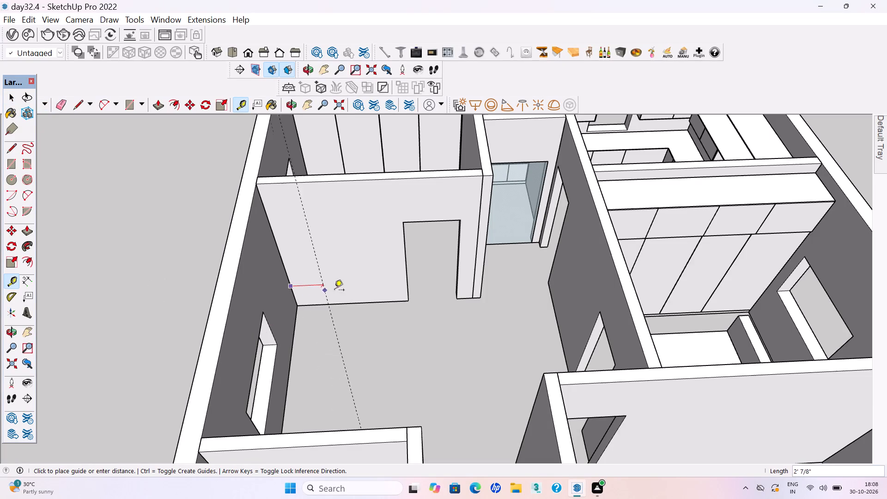
click(383, 283)
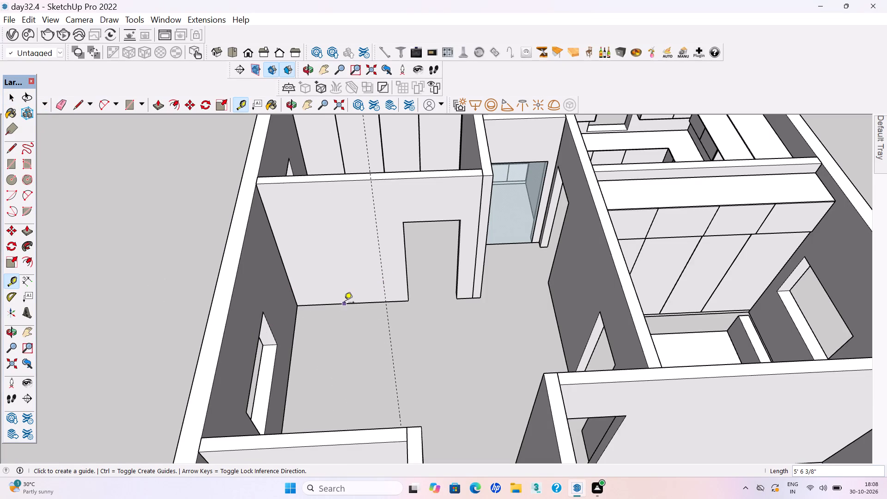
click(344, 303)
click(319, 281)
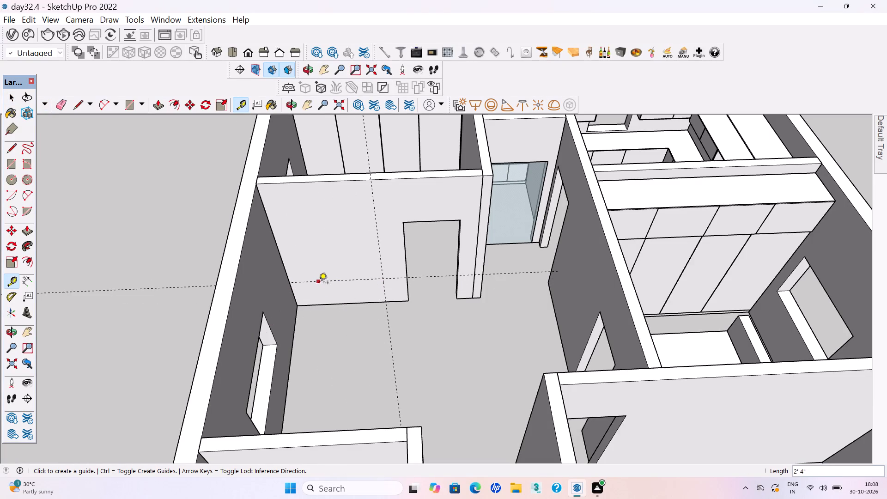
Draw a rectangle about 5' 6" by 1' 7" on the wall below the guide, starting at the corner, and group it.
key(r)
click(292, 281)
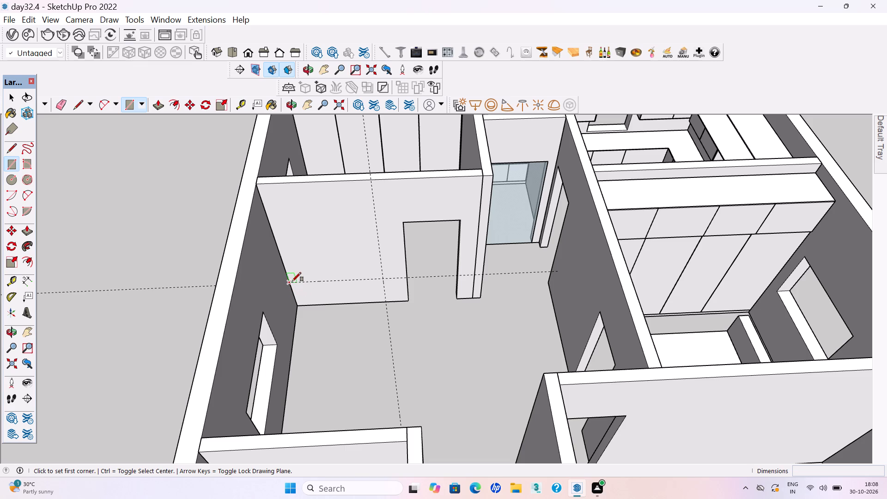
click(383, 295)
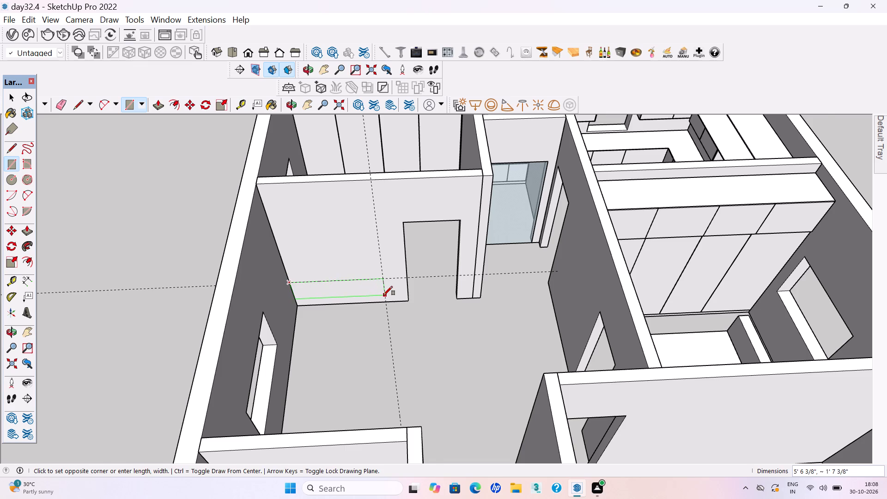
scroll(356, 290, up, 2)
key(space)
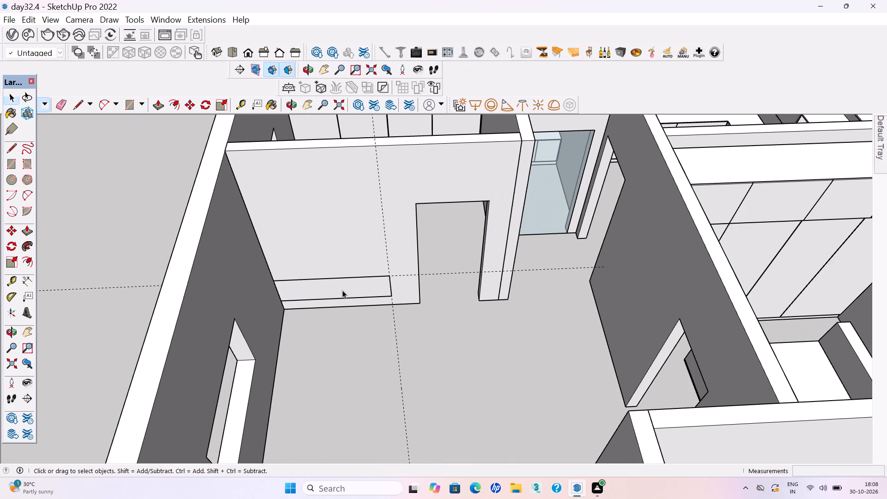
double_click(342, 290)
right_click(342, 290)
click(365, 162)
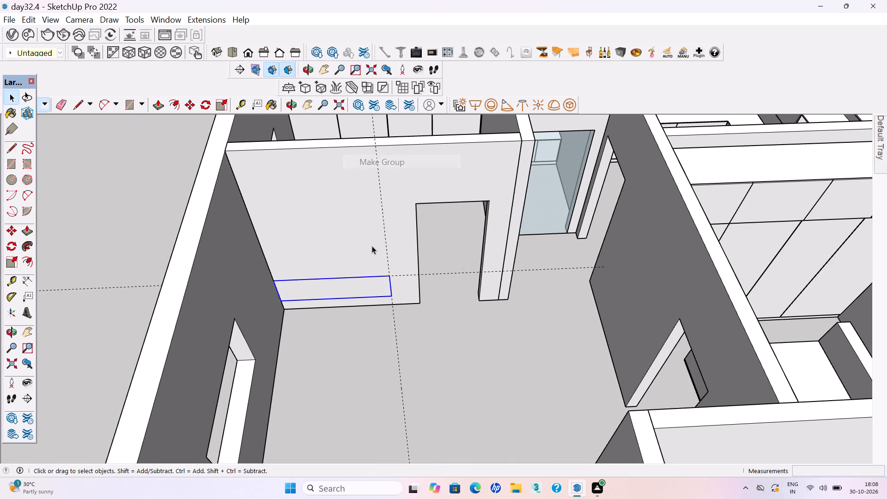
Inside the new group, extrude the rectangle 1' out from the wall to form the cabinet box.
double_click(370, 291)
click(360, 291)
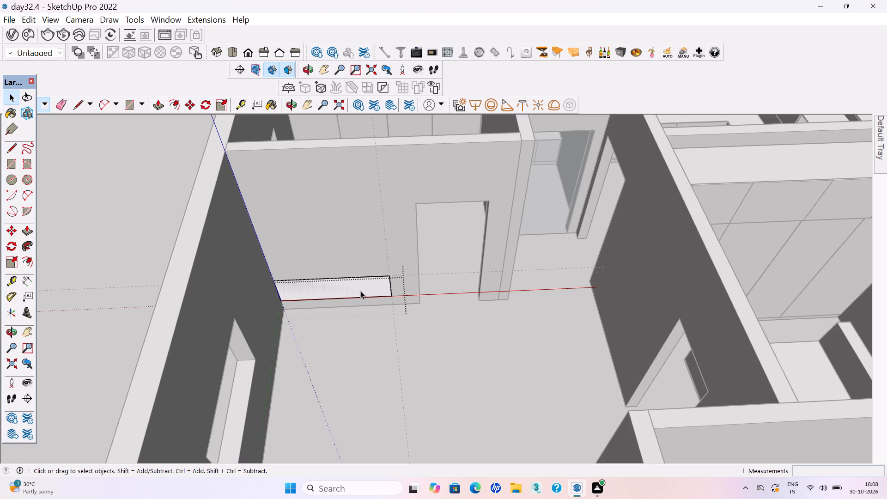
key(p)
key(Return)
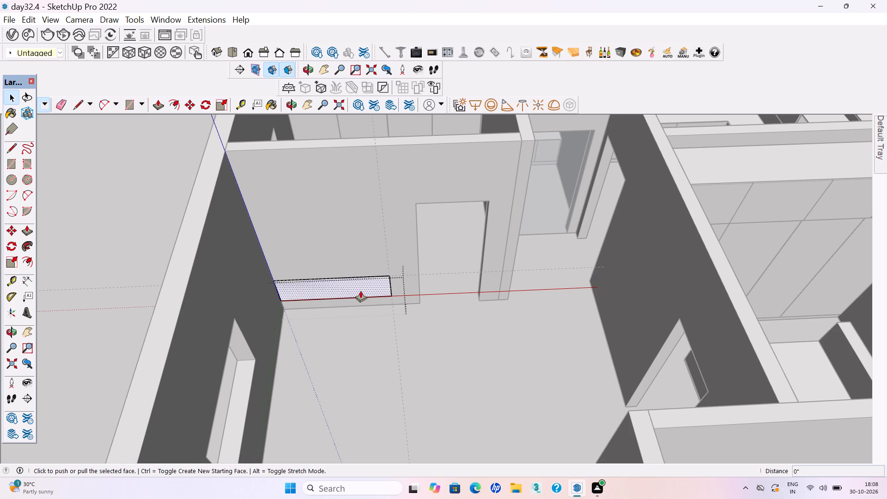
click(360, 291)
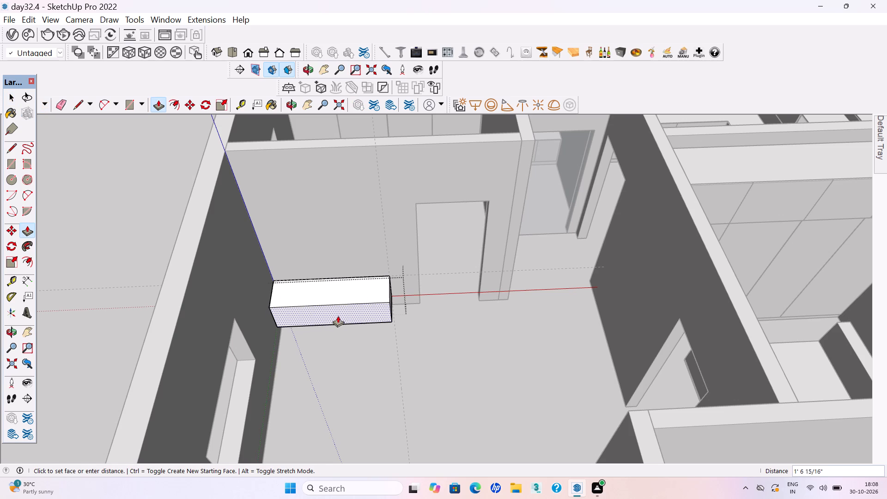
click(297, 300)
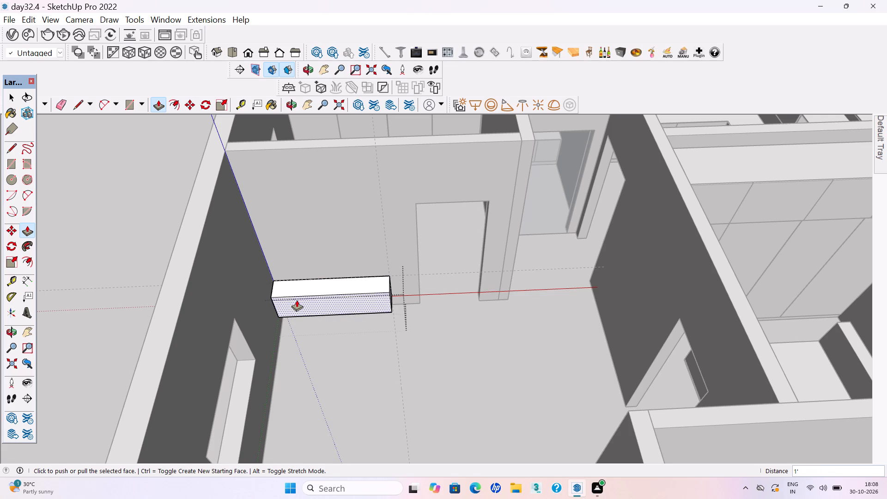
Offset the cabinet's front face outline inward by 18 mm to form the carcass frame.
scroll(298, 292, up, 4)
key(f)
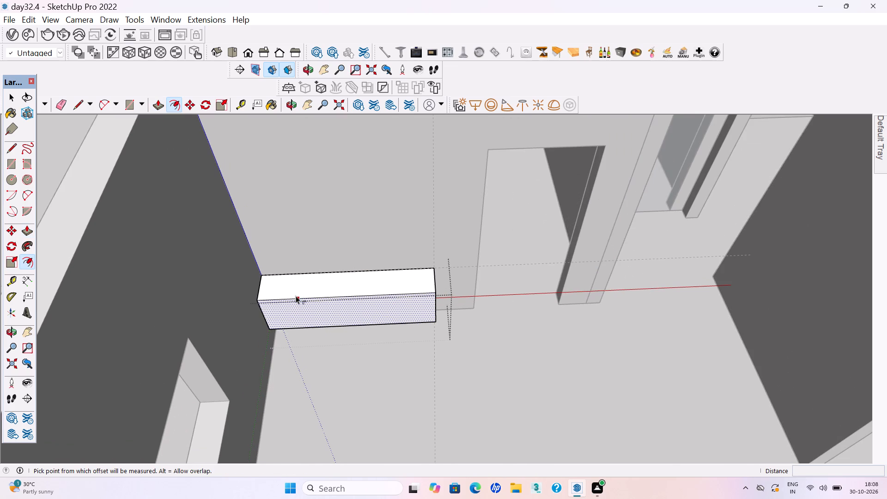
click(296, 306)
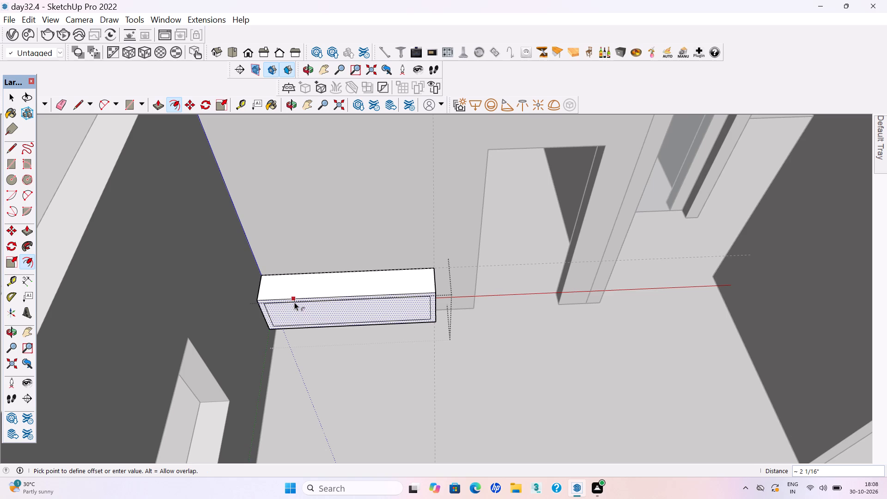
text(18)
text(mm)
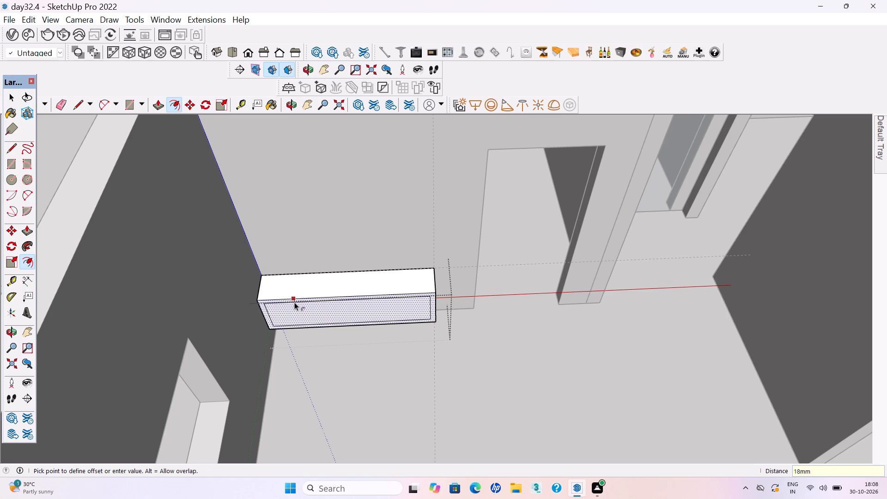
key(Return)
key(space)
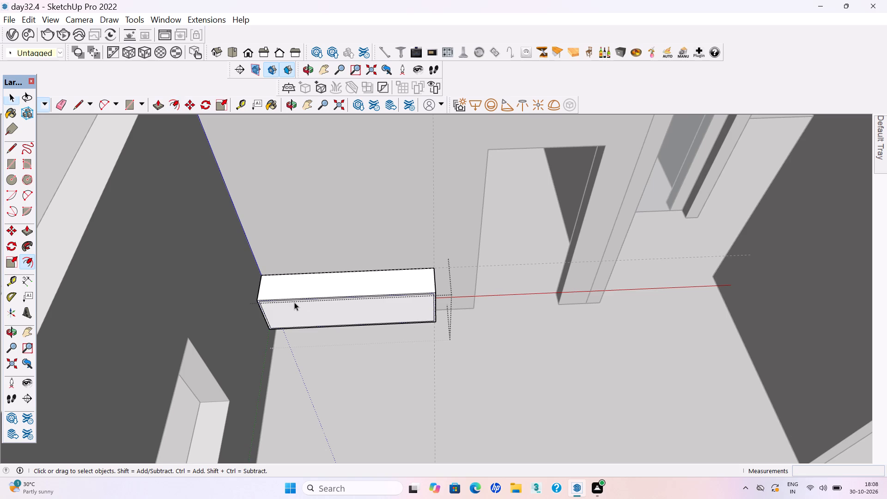
Push the cabinet's inner front face back 8" to hollow out the box, leave the group and save the model.
click(307, 319)
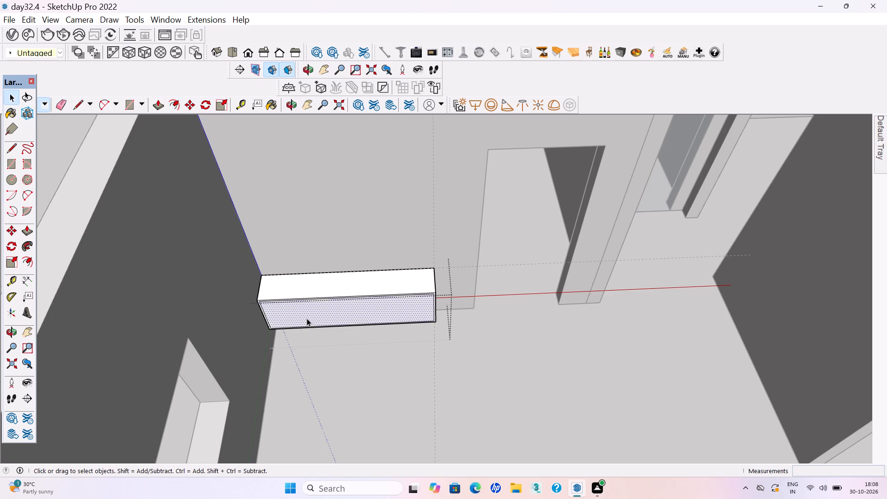
key(p)
key(Return)
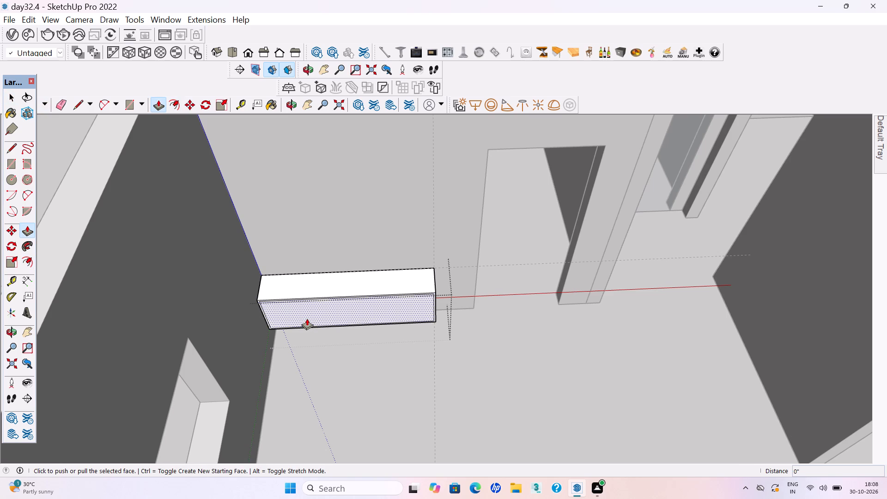
click(307, 318)
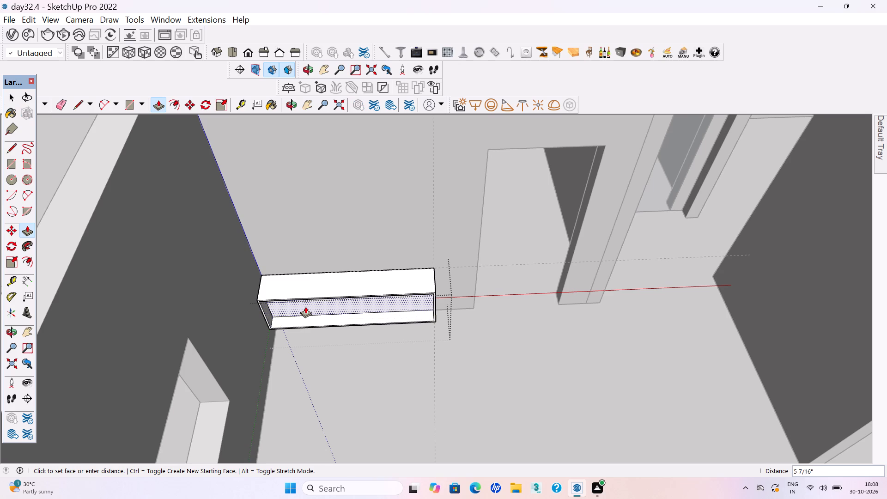
click(307, 302)
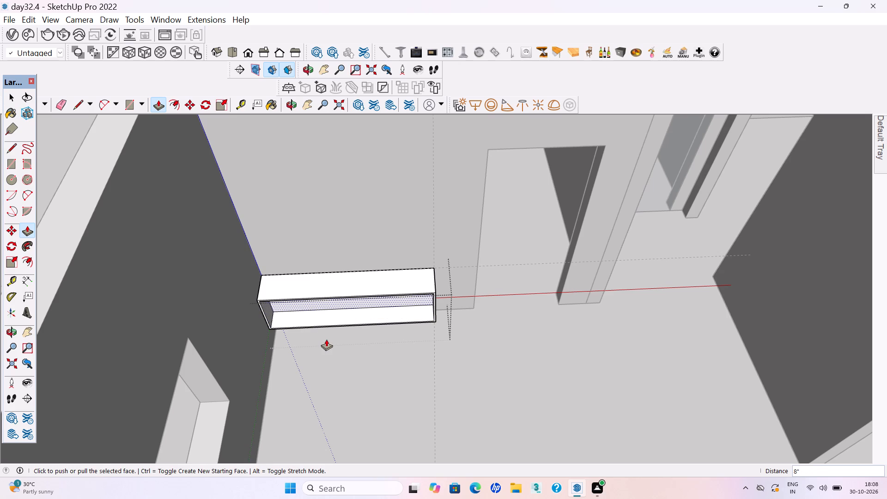
key(space)
click(349, 387)
key(ctrl+s)
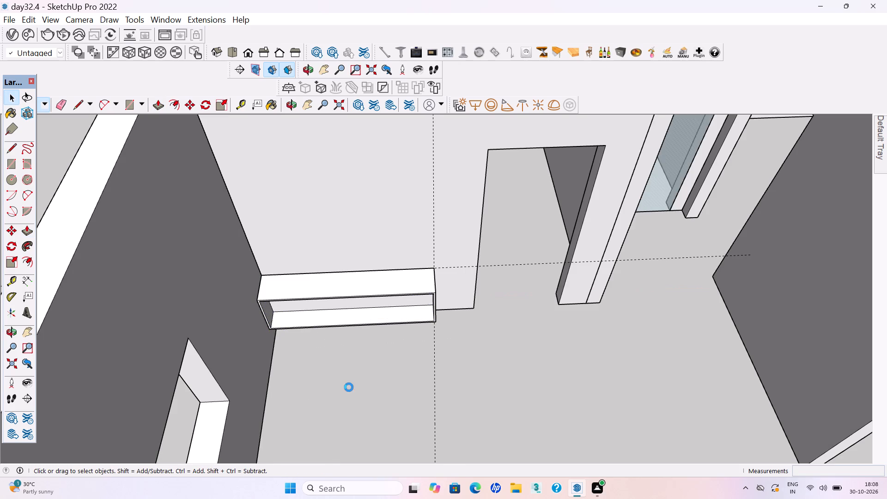
key(ctrl+s)
Draw a front panel about 1' 8" wide at the cabinet's wall-corner end, full cabinet height, and extrude it 18 mm.
key(r)
scroll(318, 337, up, 4)
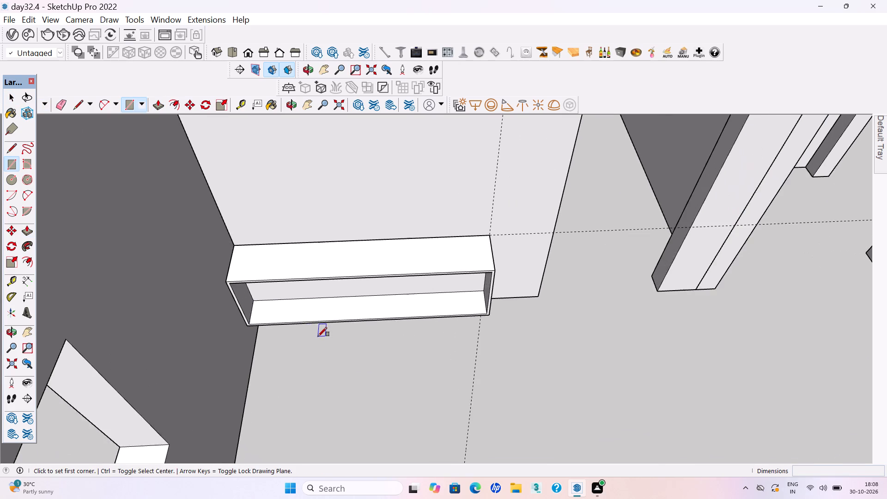
middle_drag(295, 308, 280, 257)
scroll(232, 242, up, 5)
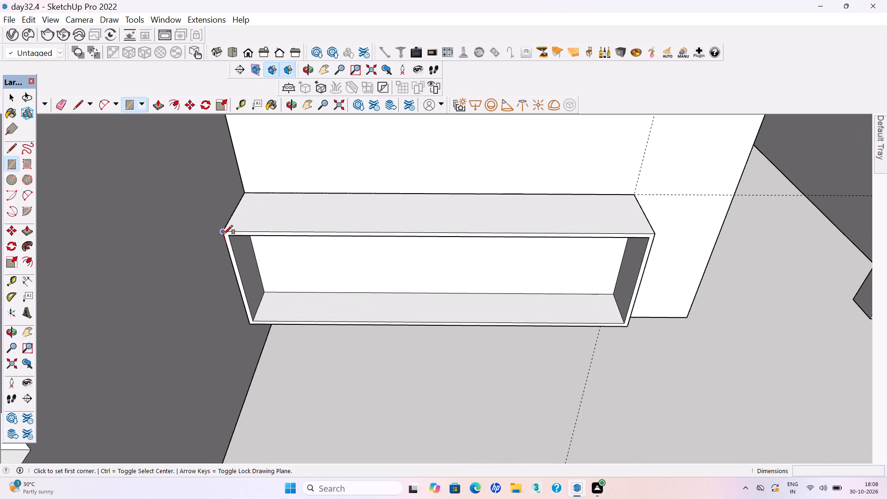
click(223, 234)
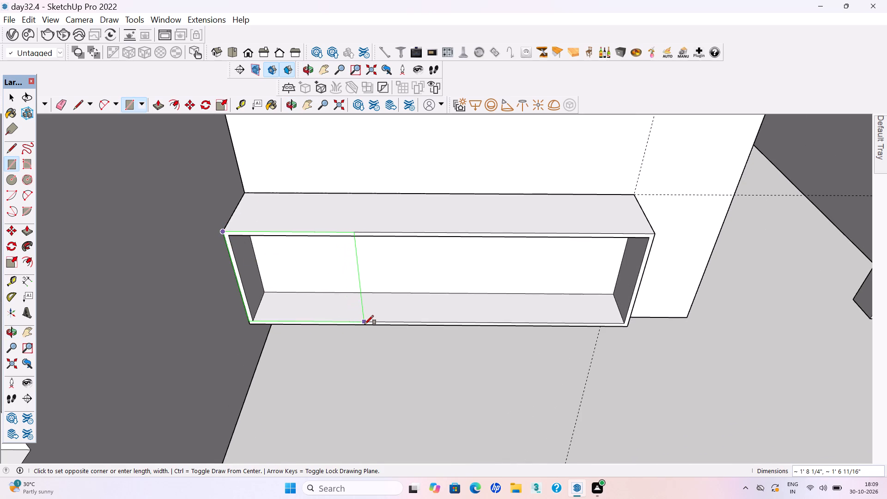
click(367, 325)
key(p)
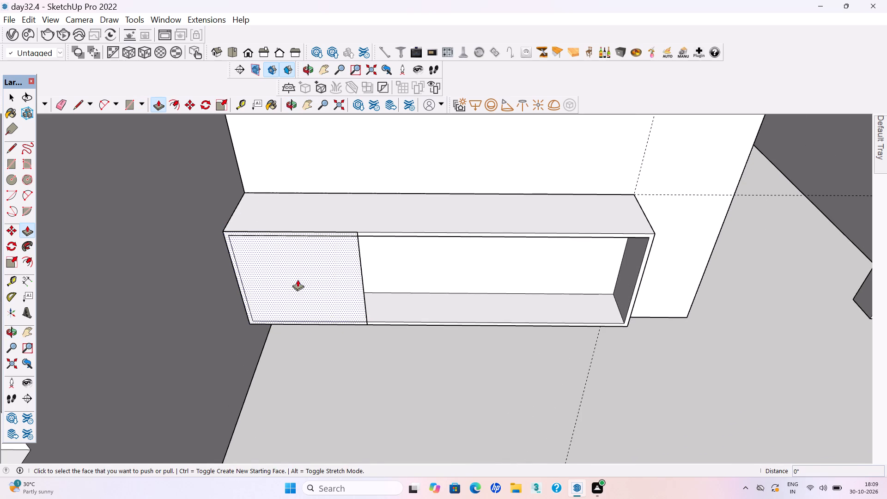
click(295, 277)
text(18mm)
key(Return)
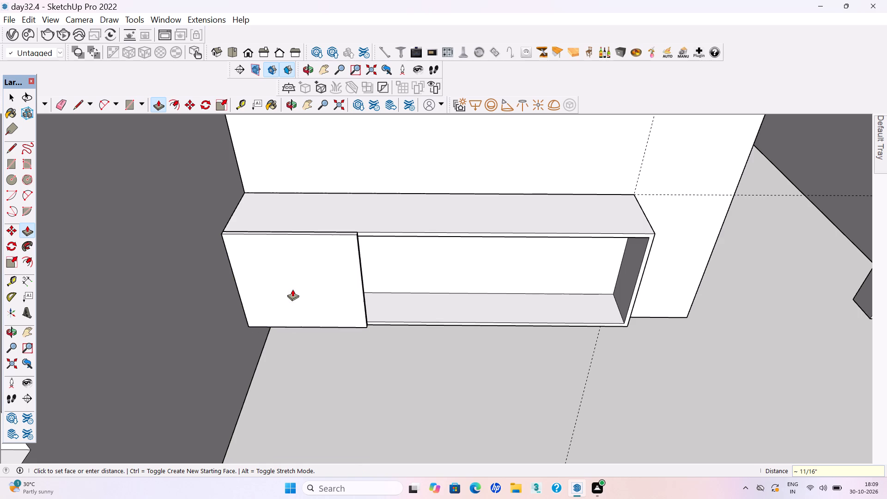
Make the whole front panel a group and save the model.
key(space)
scroll(336, 247, up, 3)
middle_drag(336, 240, 330, 256)
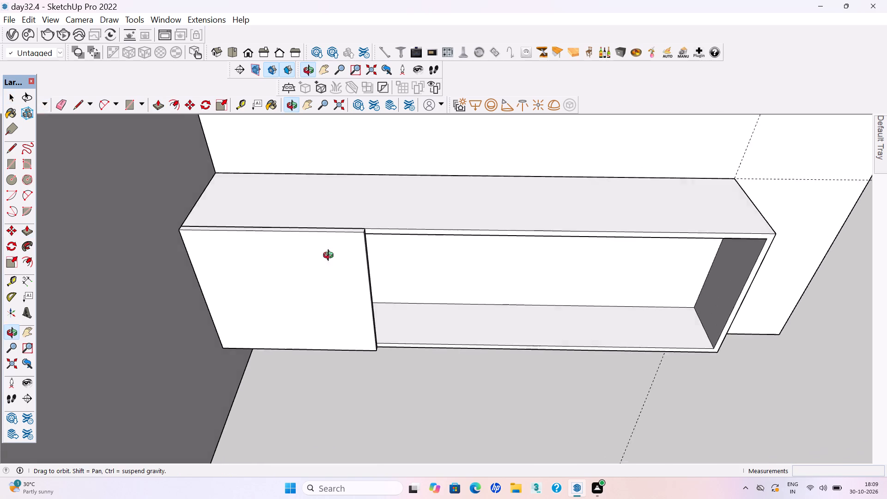
middle_drag(330, 256, 310, 281)
triple_click(314, 254)
right_click(315, 253)
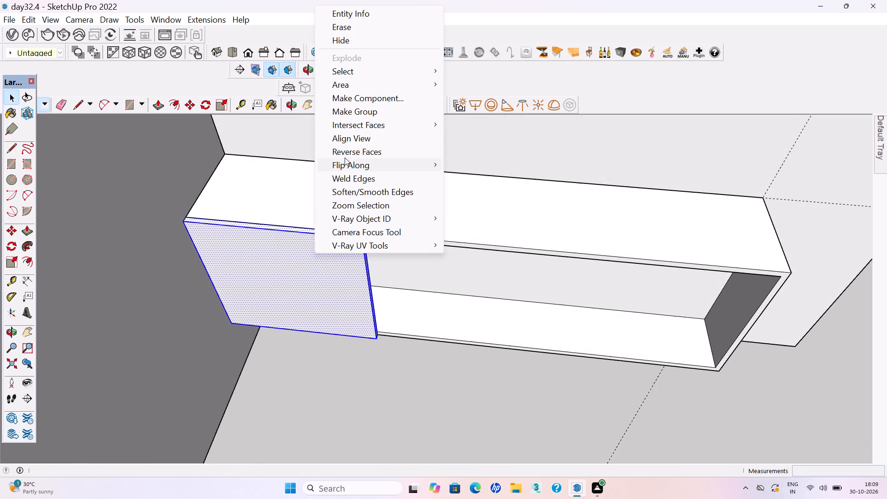
click(344, 111)
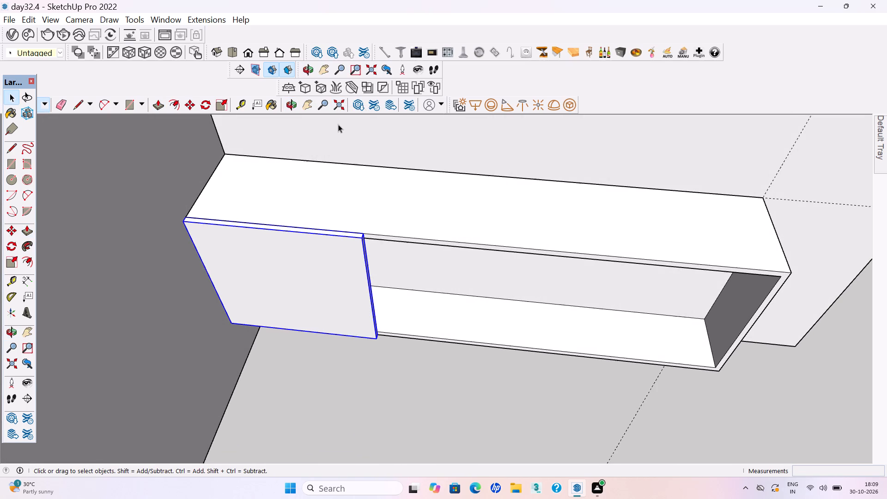
key(ctrl+s)
key(ctrl+s)
Scale the front panel group wider along the cabinet by a factor of about 1.12 and save the model.
key(r)
scroll(108, 216, down, 2)
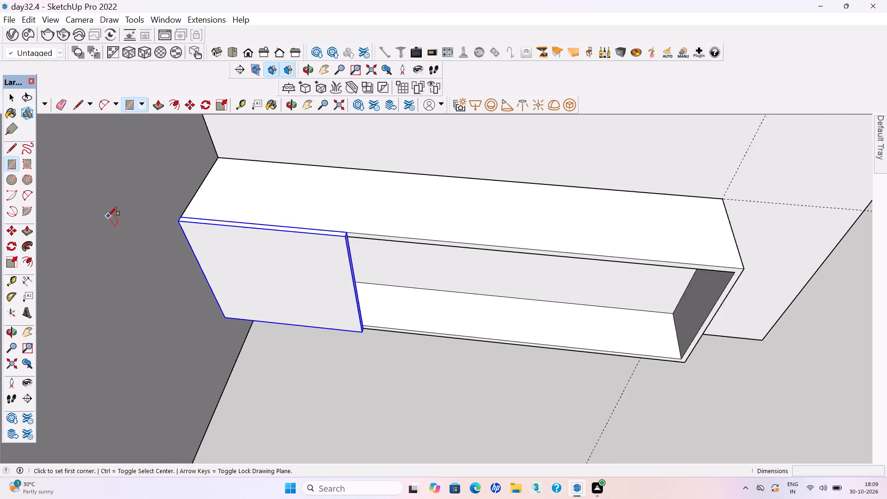
scroll(108, 216, down, 1)
scroll(422, 246, up, 3)
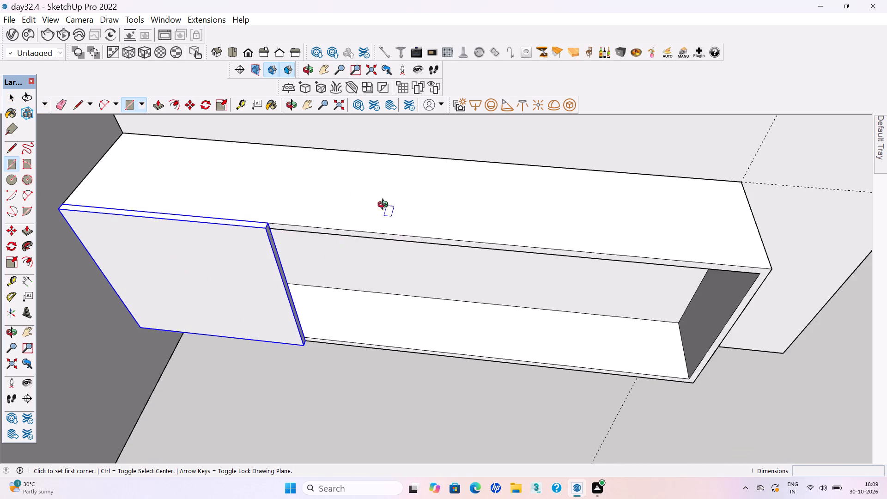
middle_click(387, 206)
middle_drag(369, 215, 277, 235)
scroll(284, 191, up, 5)
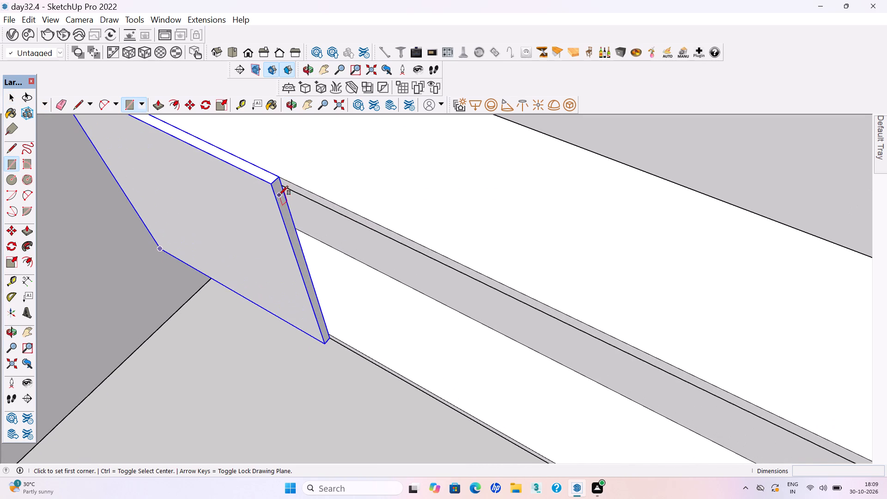
key(space)
key(s)
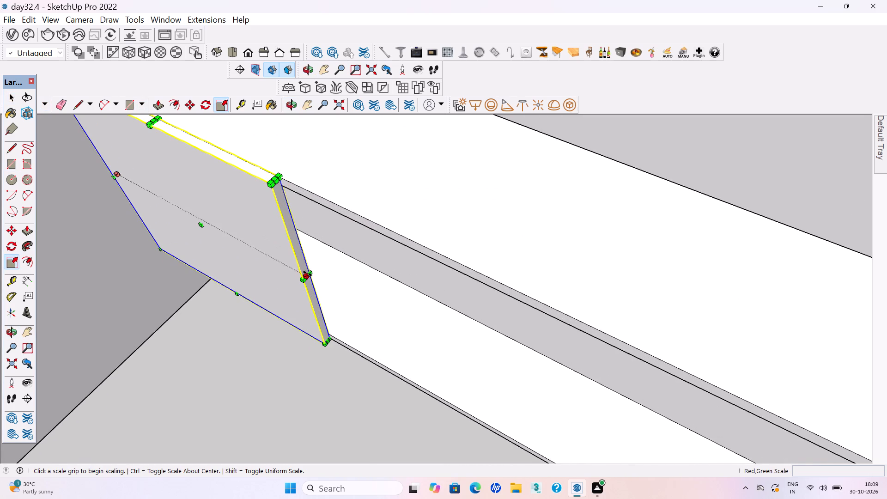
click(310, 275)
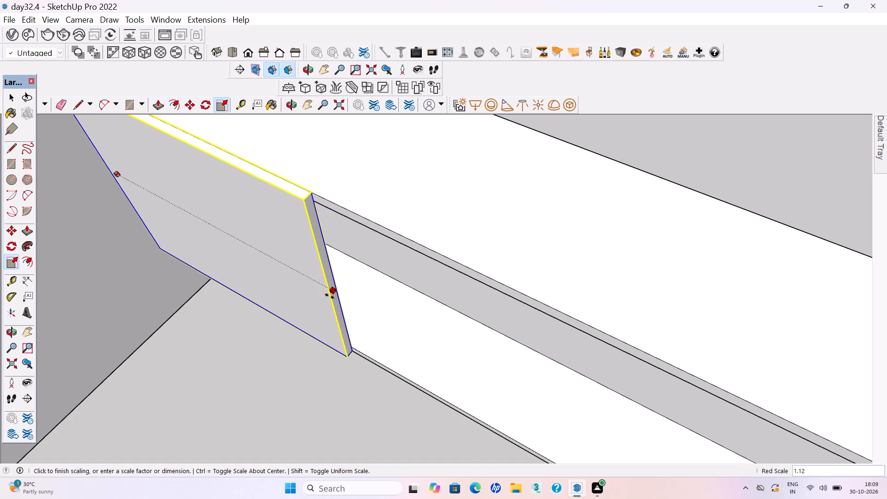
click(330, 296)
key(space)
scroll(321, 281, down, 5)
click(279, 329)
key(ctrl+s)
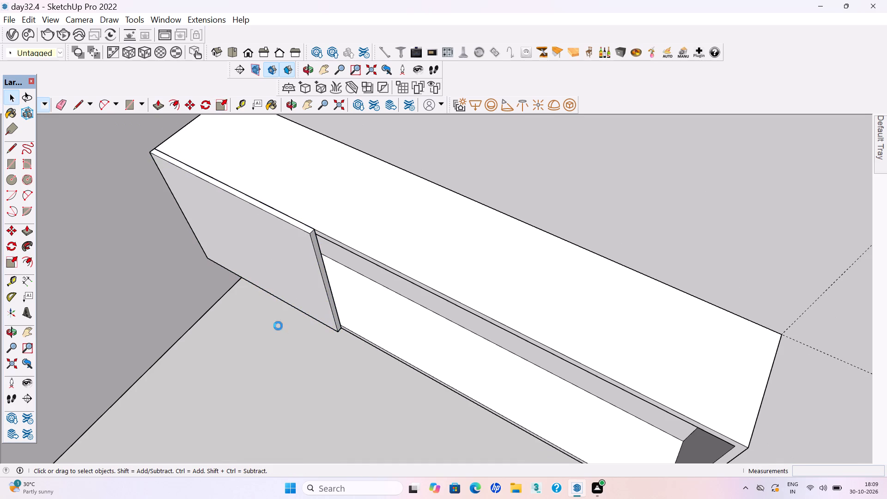
Draw a middle front panel about 2' 11/16" wide beside the first, full cabinet height, and extrude it flush with the first panel.
key(ctrl+s)
key(r)
scroll(234, 244, down, 4)
middle_drag(338, 319, 389, 233)
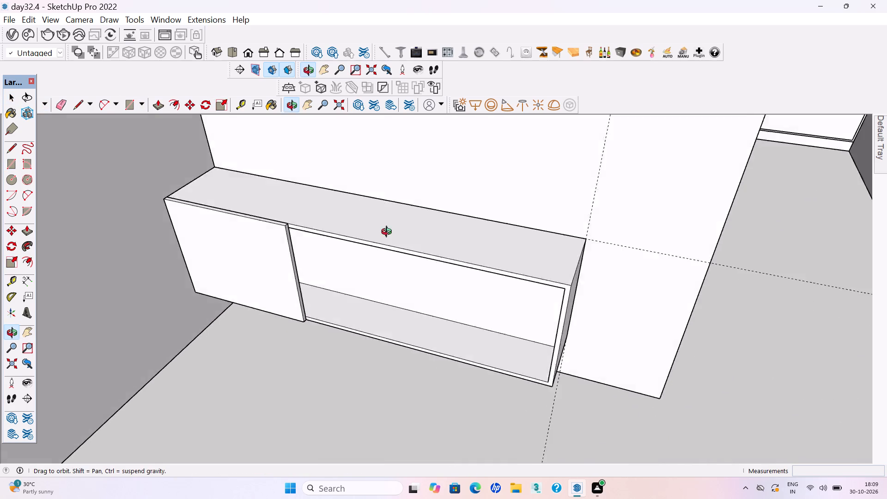
middle_drag(389, 233, 393, 219)
scroll(288, 213, up, 13)
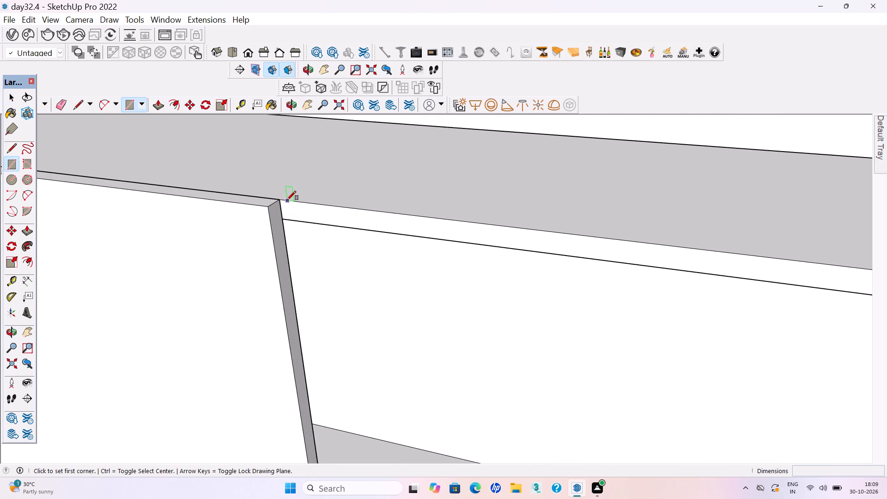
click(287, 200)
scroll(281, 197, down, 16)
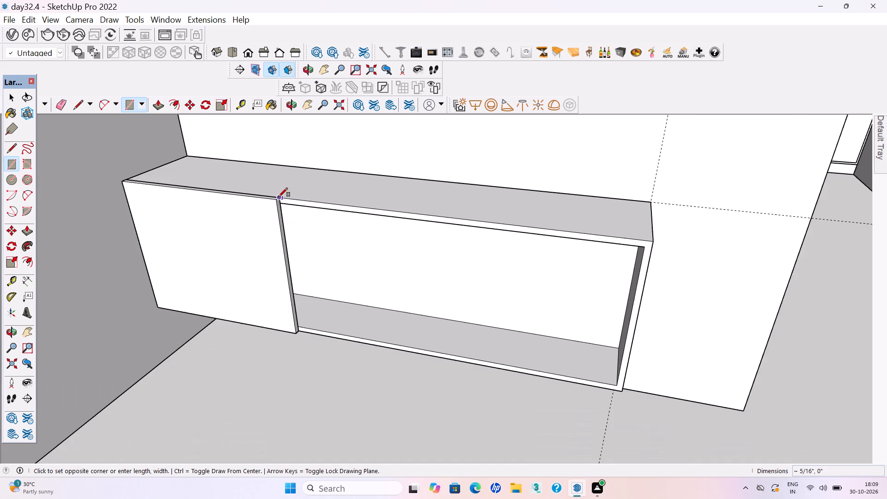
scroll(279, 197, down, 2)
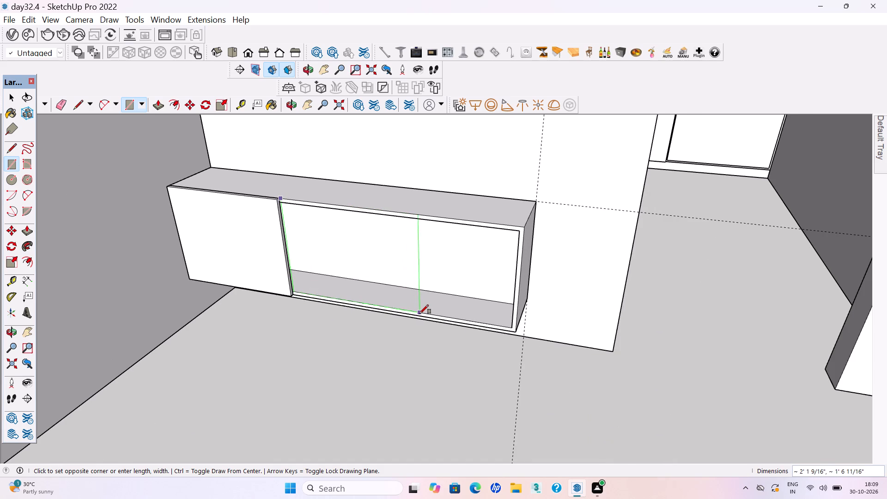
click(415, 313)
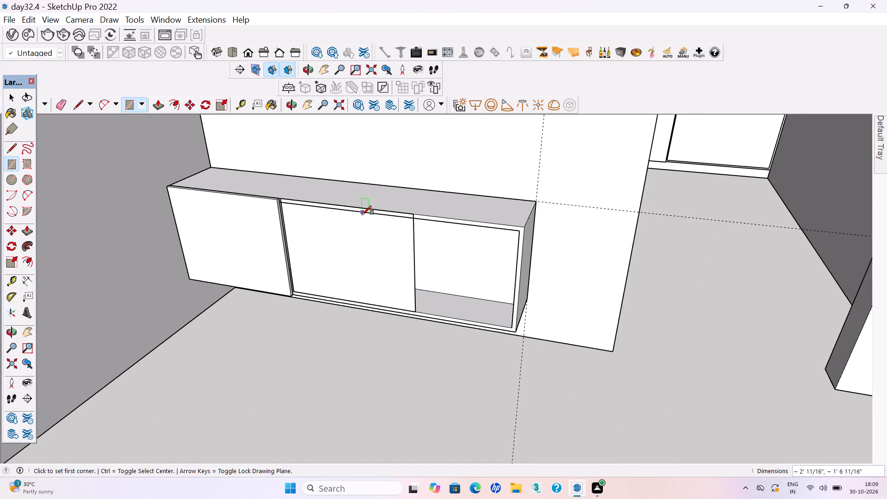
key(p)
click(284, 207)
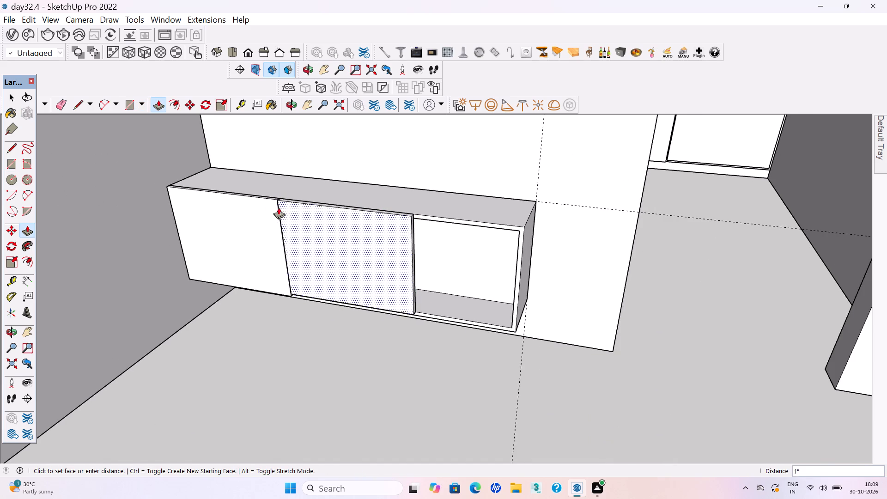
click(240, 211)
Make the whole middle front panel a group and save the model.
key(space)
scroll(412, 208, up, 4)
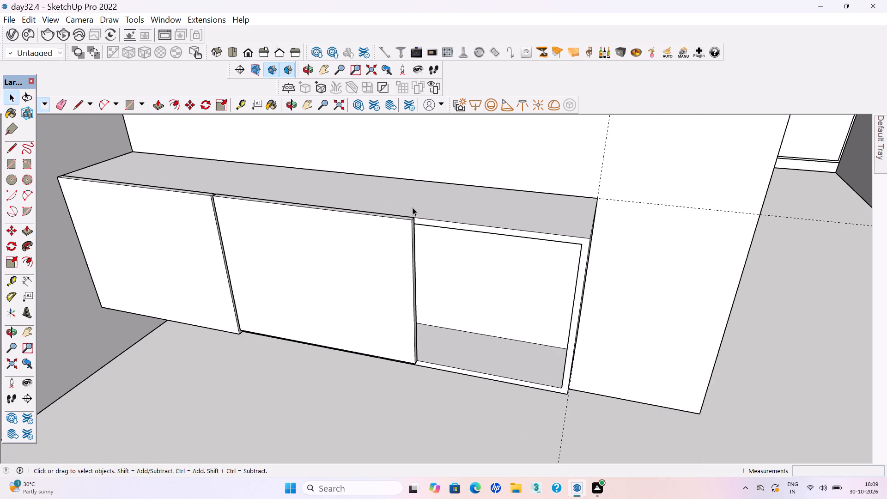
middle_drag(413, 210, 406, 244)
scroll(401, 251, up, 1)
triple_click(400, 251)
right_click(400, 251)
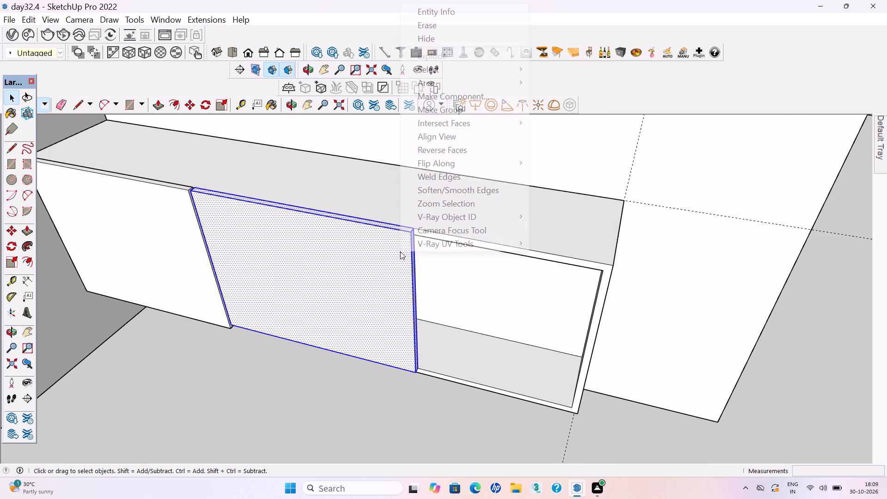
click(430, 106)
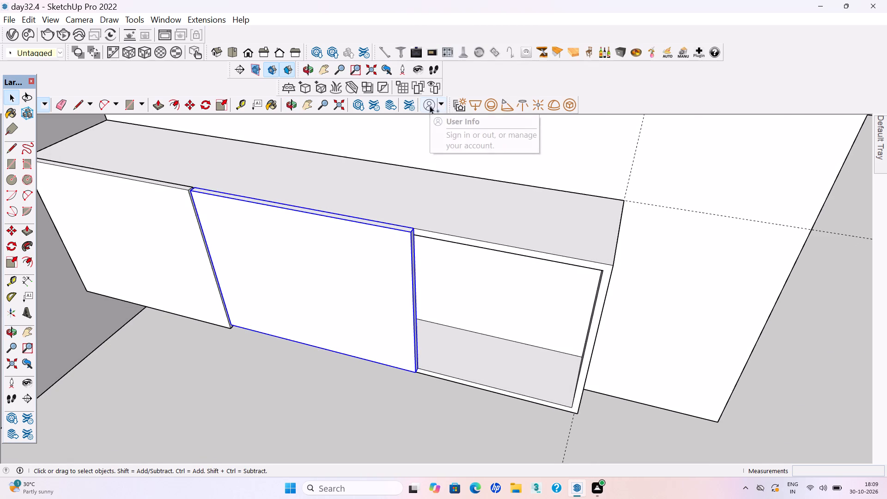
key(ctrl+s)
Inside the middle panel group, offset the front face's outline inward by 2".
double_click(327, 302)
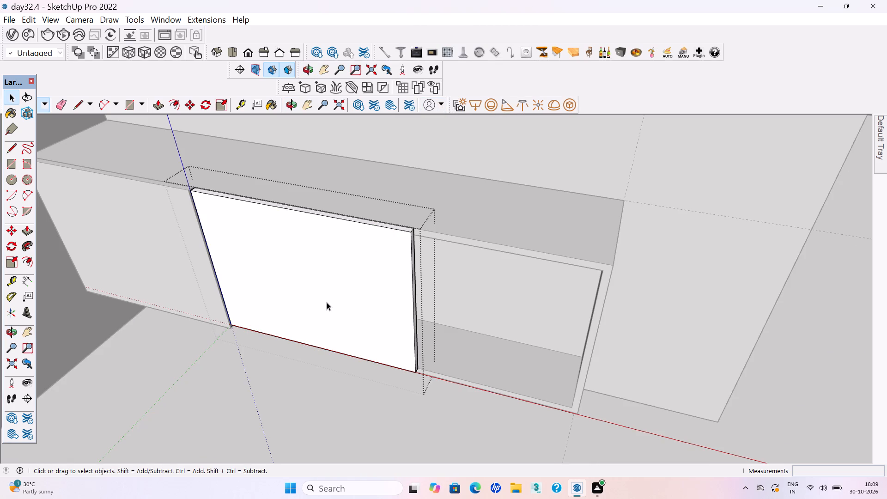
click(325, 301)
key(f)
click(320, 281)
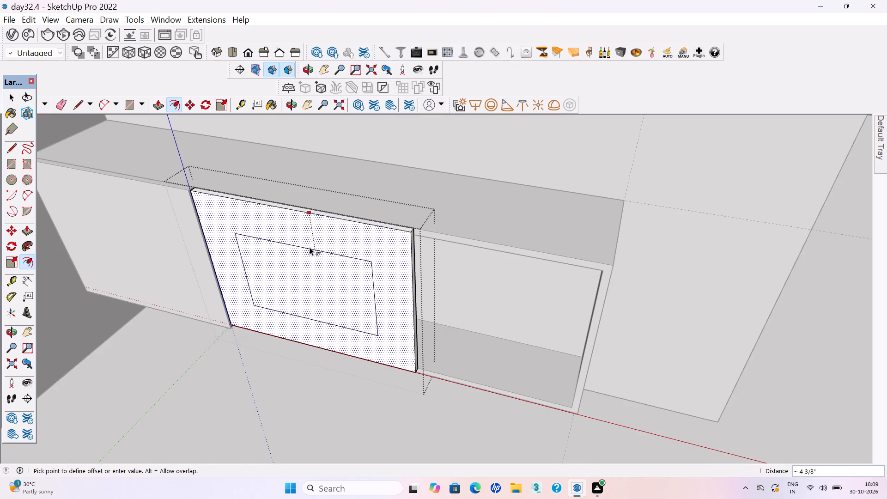
key(2)
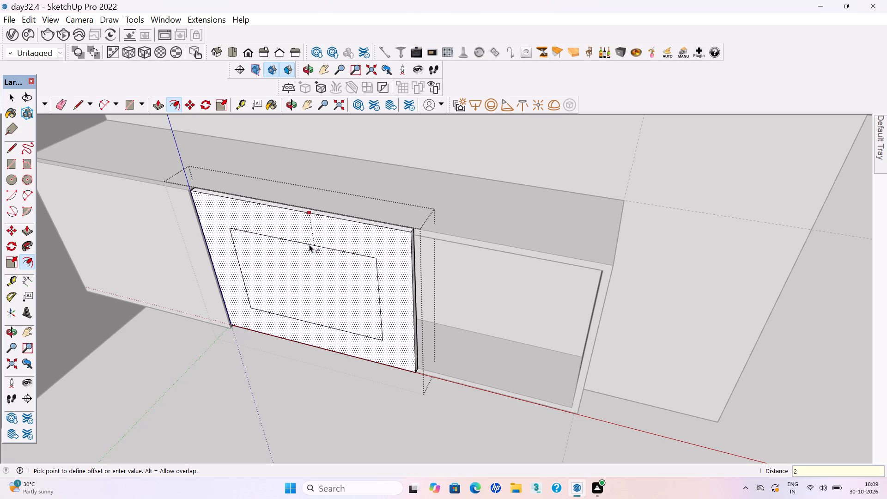
key(shift+quotedbl)
key(Return)
key(space)
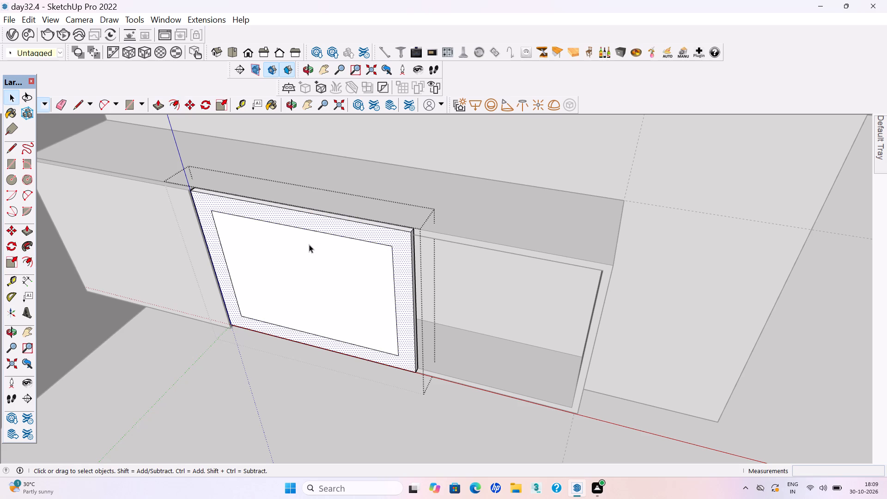
Push the middle panel's inner face through its about 11/16" thickness to leave an open frame, exit the group and save the model.
click(357, 315)
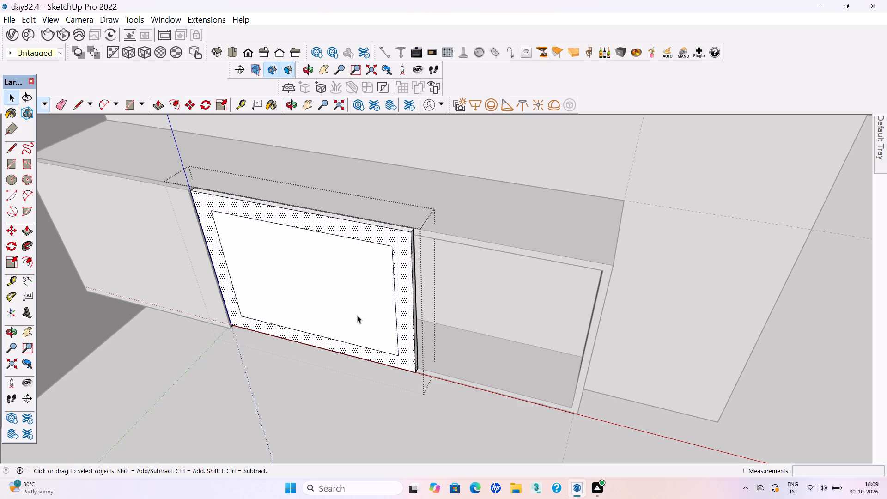
key(p)
click(356, 315)
click(301, 281)
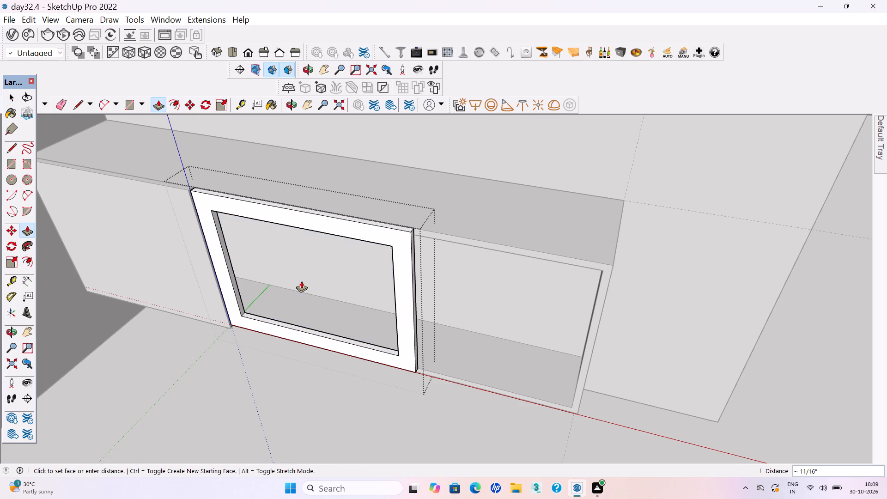
scroll(300, 287, down, 2)
key(space)
click(318, 376)
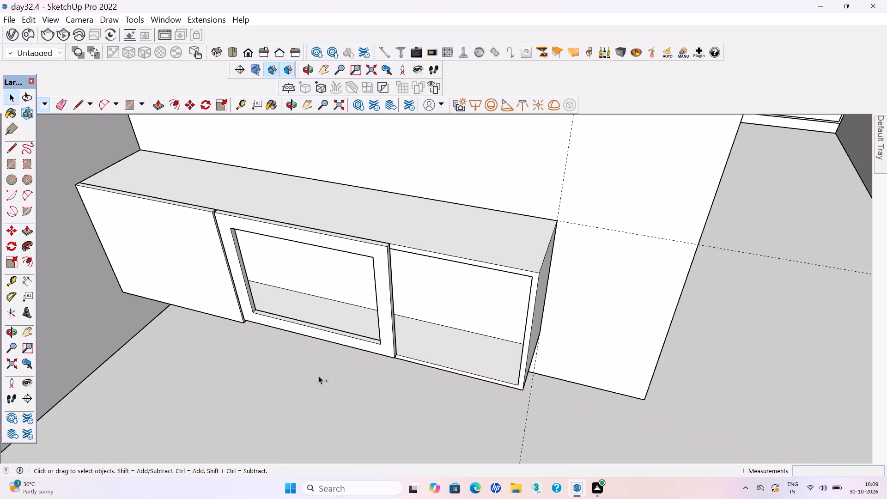
key(ctrl+s)
key(ctrl+s)
key(ctrl+s)
Draw a third front panel beside the open frame, full cabinet height, nearly to the cabinet's free end, and extrude it about 11/16".
key(r)
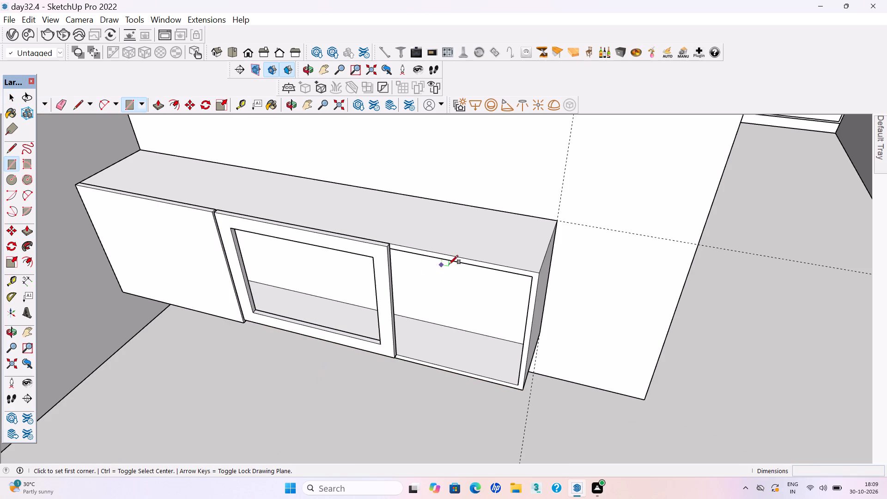
scroll(436, 261, up, 3)
scroll(378, 247, up, 6)
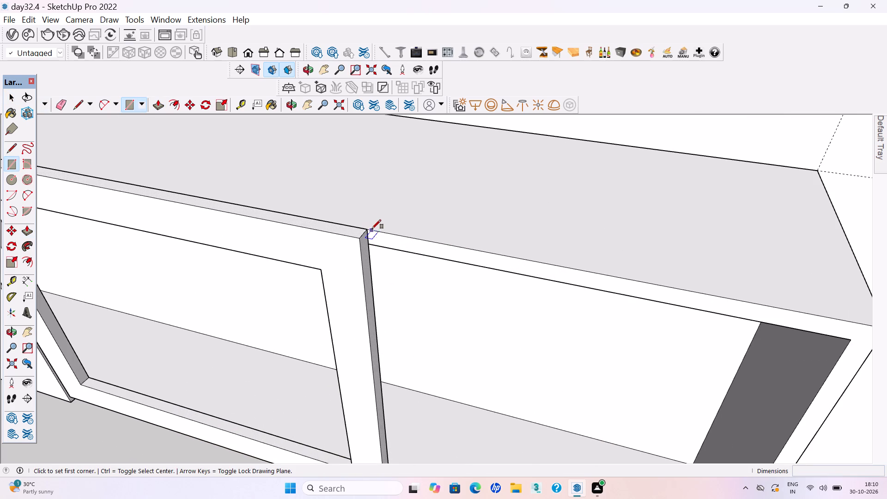
click(372, 231)
scroll(375, 228, down, 9)
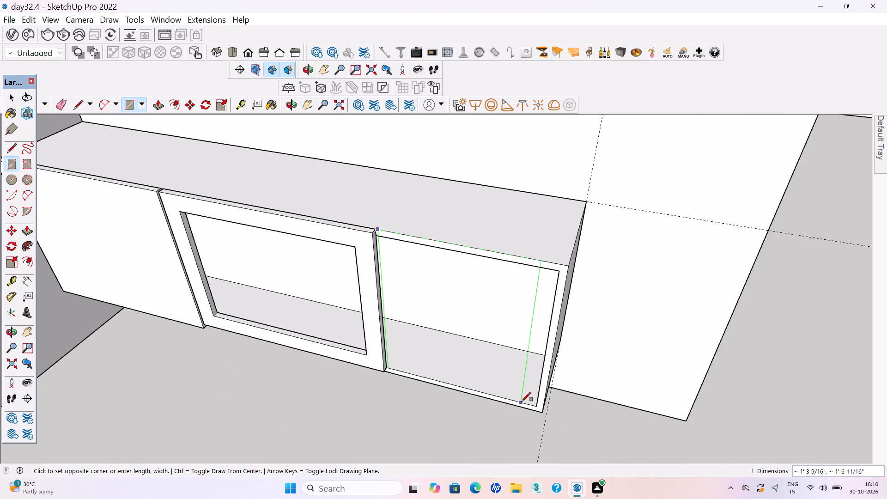
click(535, 409)
key(p)
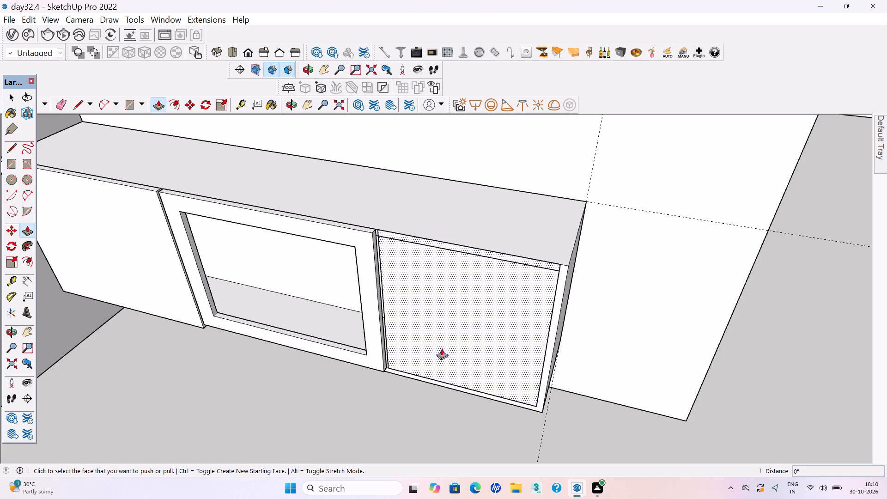
click(384, 247)
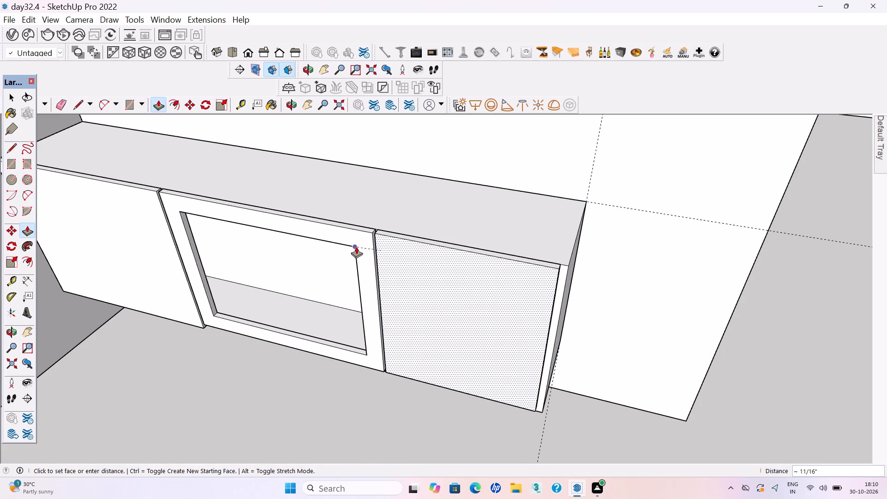
click(356, 247)
Make the whole third front panel a group.
key(space)
triple_click(462, 285)
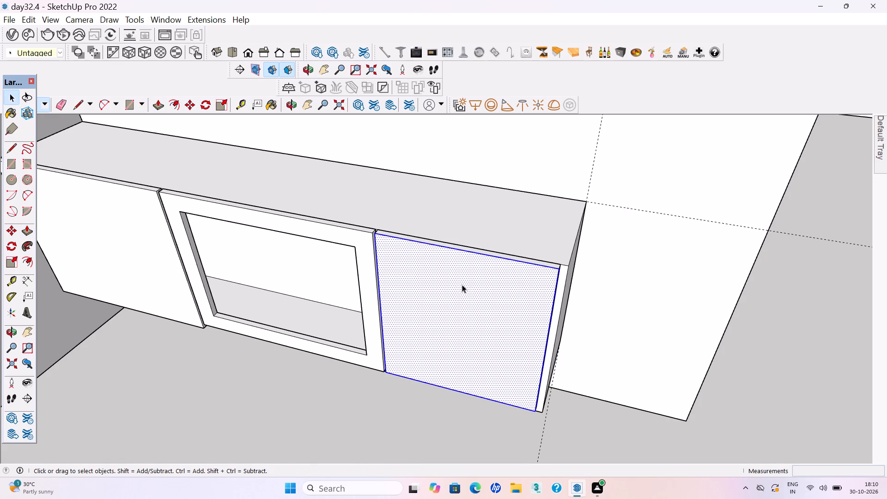
right_click(462, 285)
click(499, 142)
Extend the third panel's end face flush with the cabinet's free end, leave the group and save the model.
scroll(595, 288, up, 2)
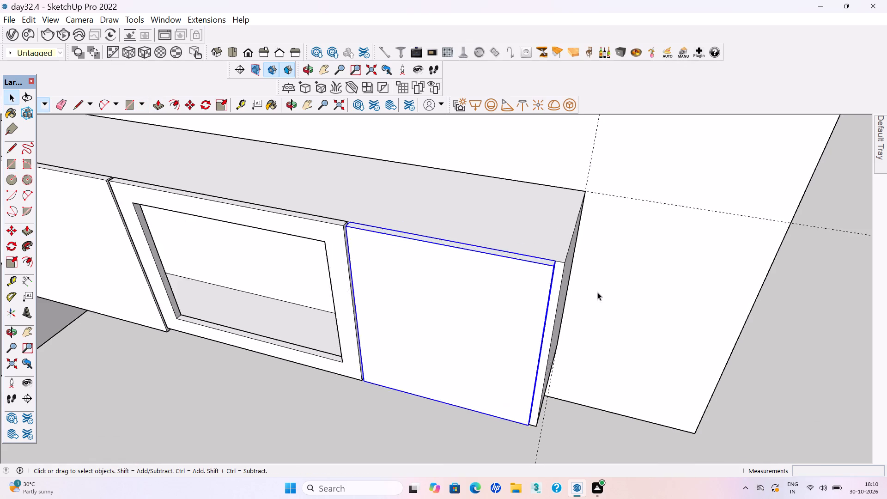
scroll(597, 292, up, 2)
middle_drag(581, 292, 488, 318)
scroll(433, 311, up, 3)
double_click(430, 304)
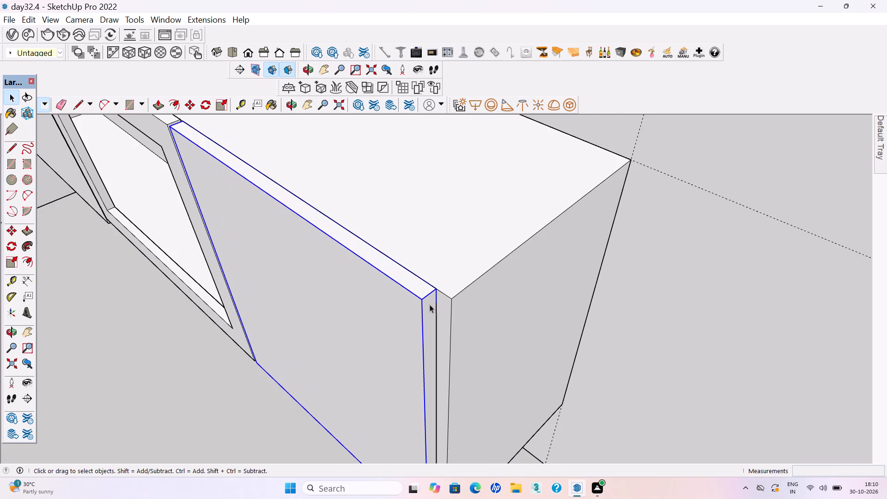
click(429, 304)
key(p)
click(425, 295)
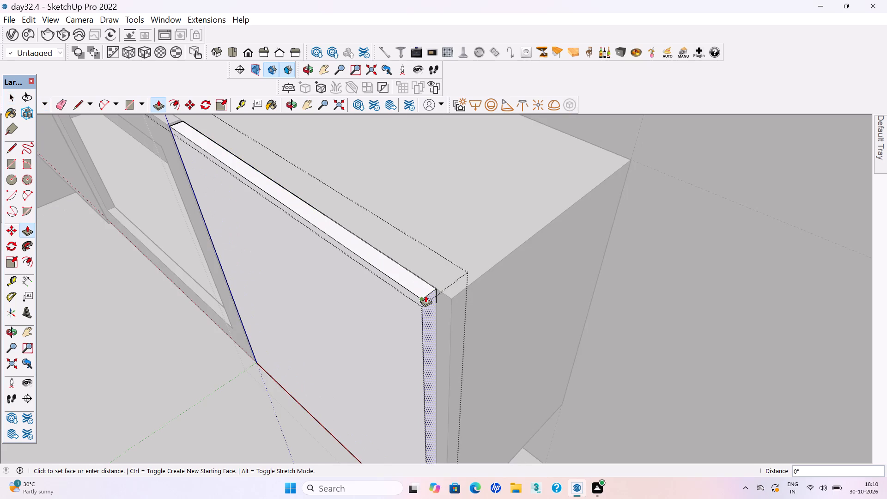
click(450, 296)
key(space)
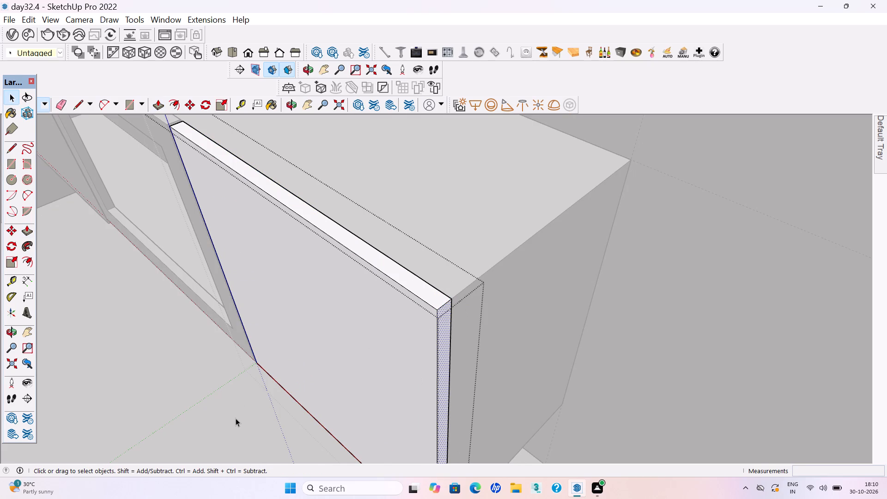
click(236, 418)
key(ctrl+s)
key(ctrl+s)
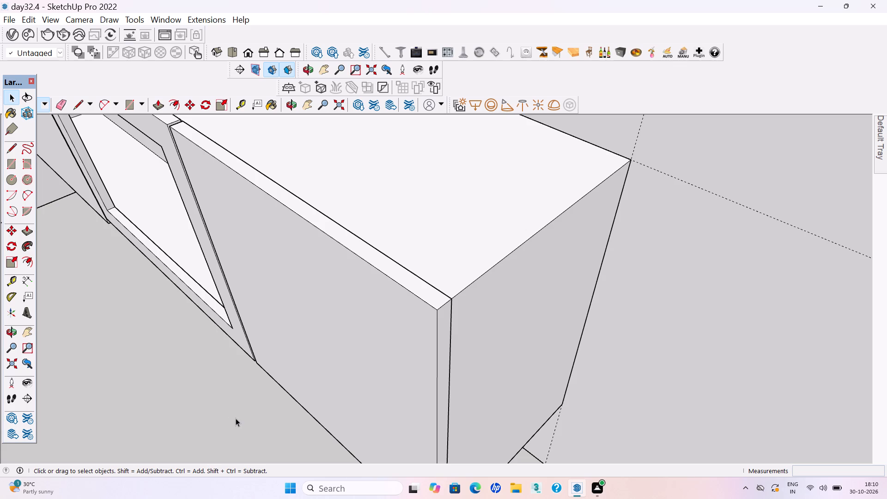
Delete the horizontal guide line running along the cabinet's top back edge.
scroll(236, 419, down, 4)
scroll(311, 421, down, 6)
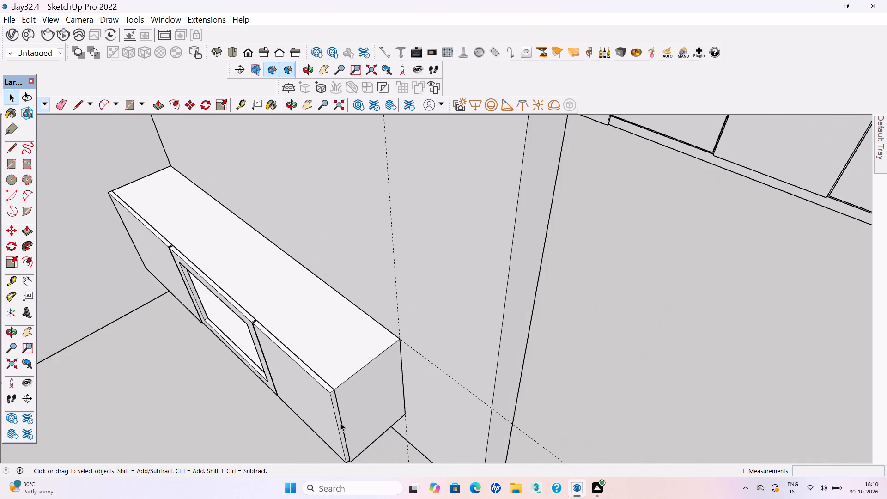
scroll(342, 423, down, 10)
scroll(404, 399, down, 7)
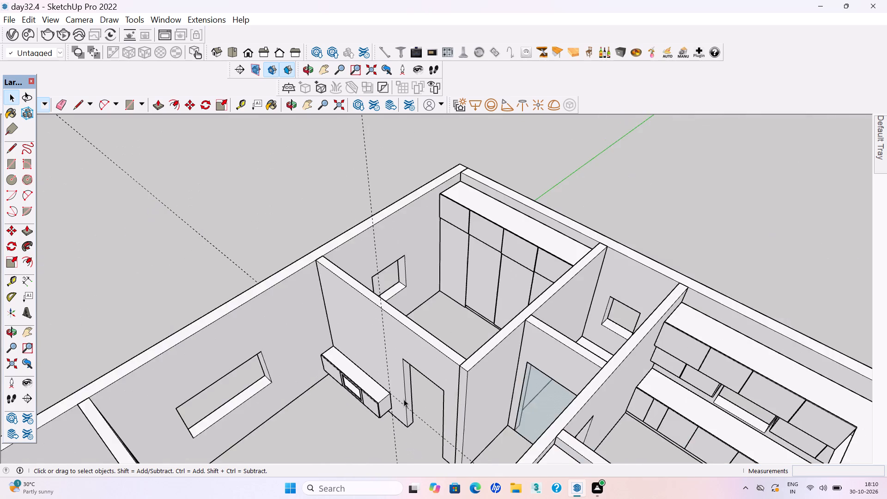
scroll(404, 399, down, 4)
middle_drag(376, 413, 470, 387)
click(279, 299)
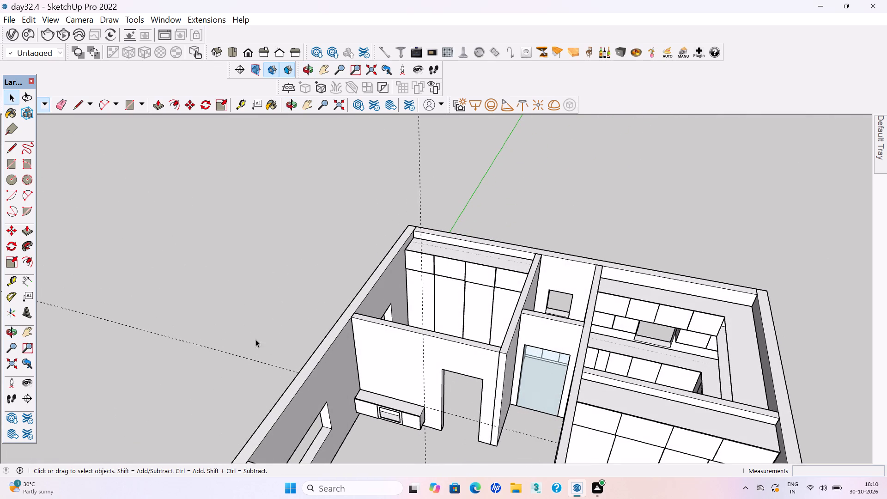
drag(221, 375, 192, 303)
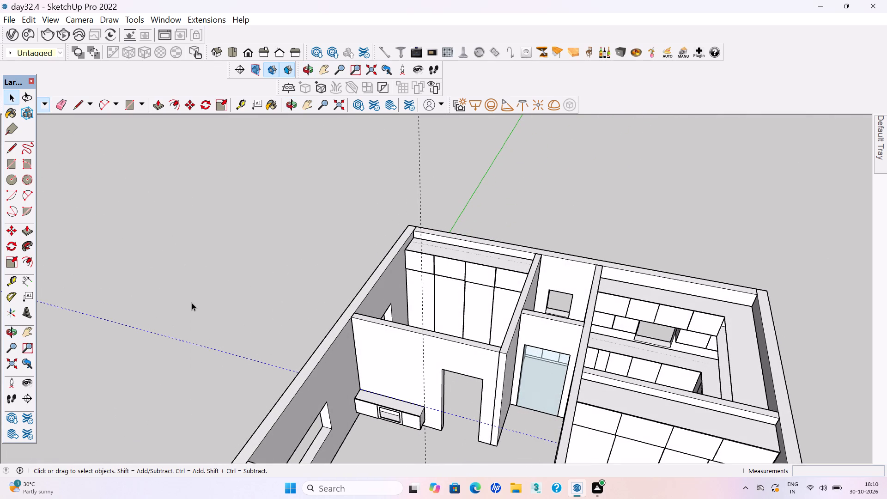
key(Delete)
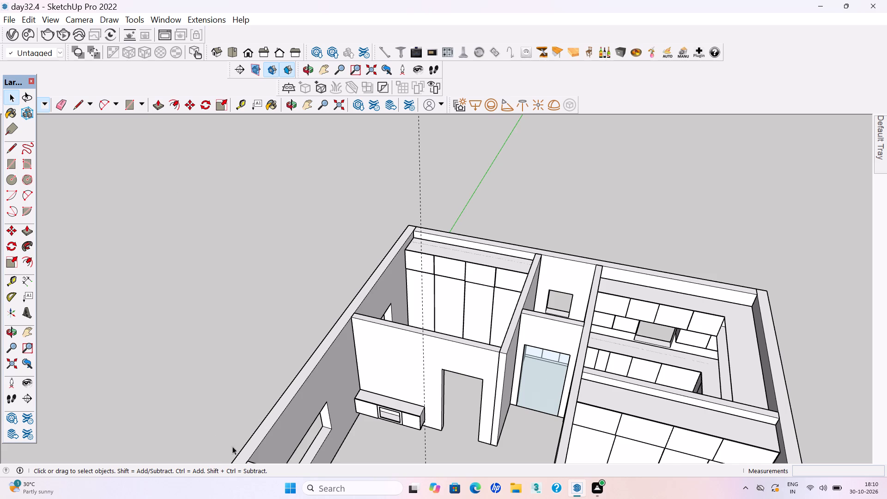
Place two horizontal guides on the wall: about 2' 7/8" above the cabinet's back top edge, and about 2' 5 7/16" above that guide.
scroll(142, 284, down, 2)
middle_drag(391, 400, 456, 392)
scroll(456, 392, down, 1)
scroll(433, 423, up, 3)
scroll(409, 383, up, 3)
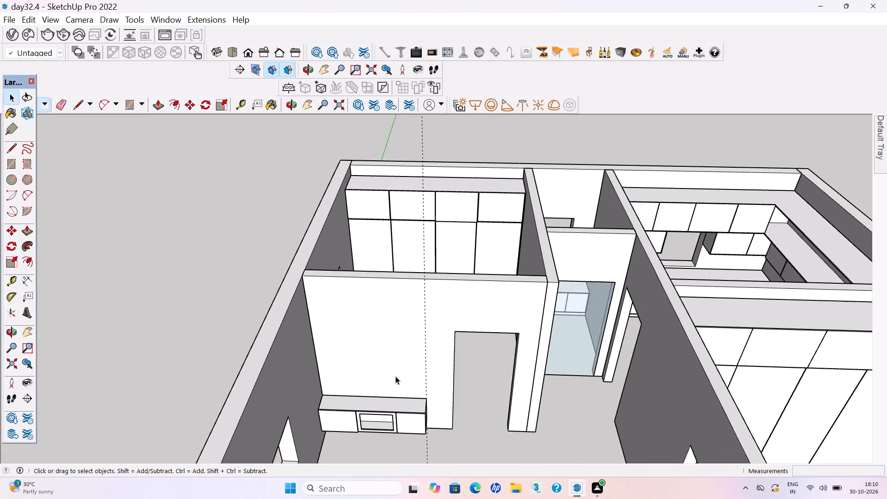
scroll(395, 376, up, 2)
middle_drag(394, 384, 403, 383)
scroll(409, 414, up, 3)
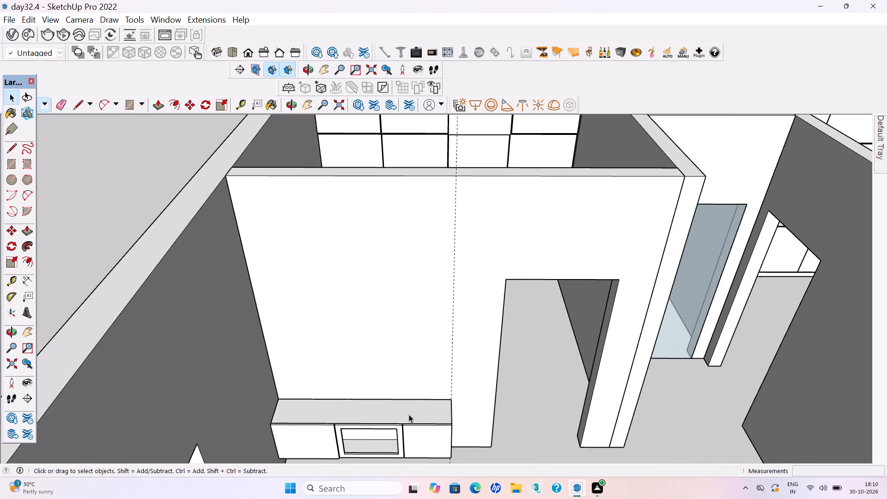
key(t)
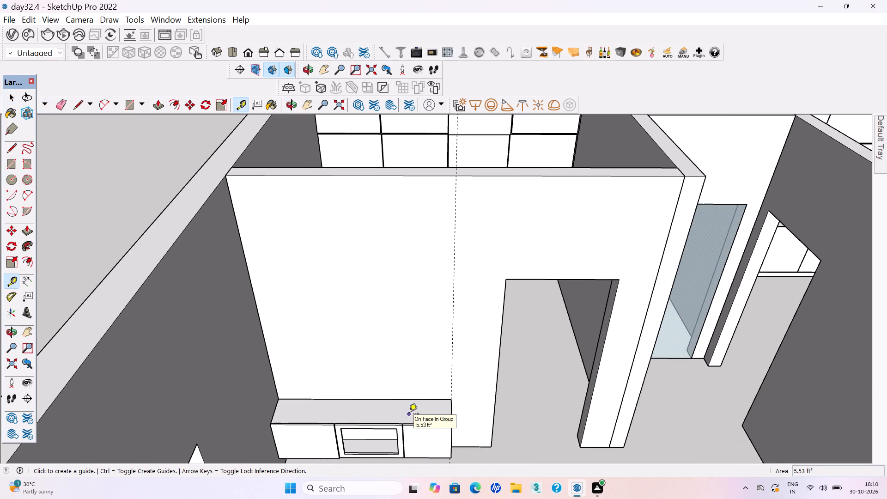
click(400, 400)
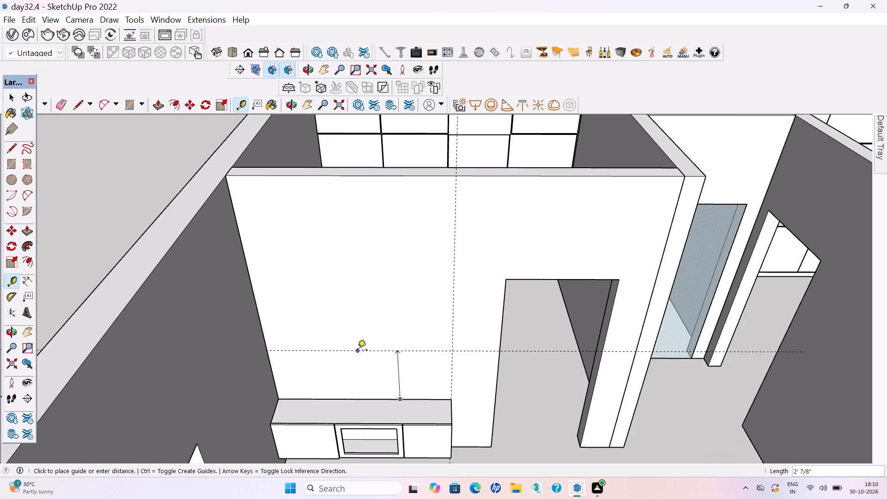
click(353, 351)
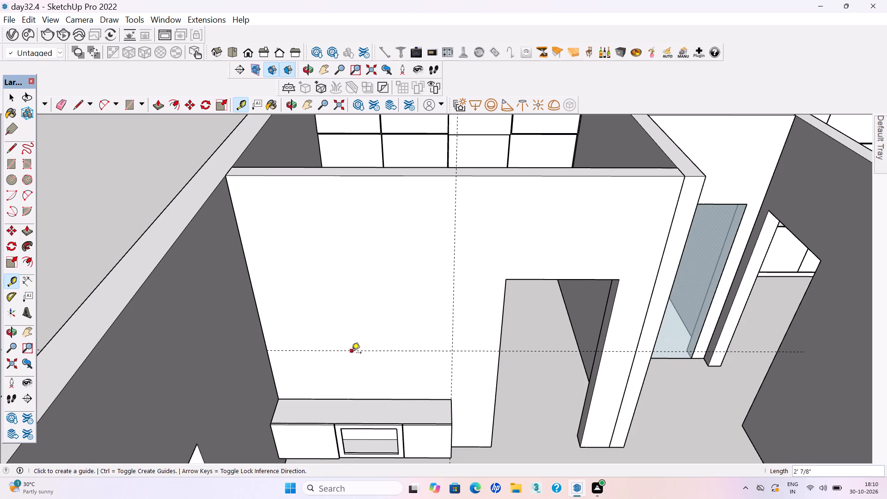
click(352, 353)
click(334, 283)
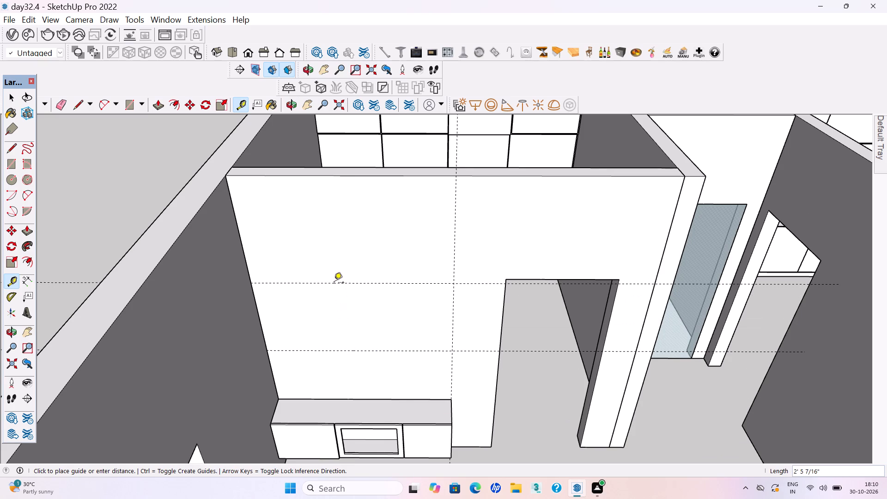
Draw a rectangle about 2' 5 7/16" high between the two horizontal guides, ending at the vertical guide, and make it a group.
key(r)
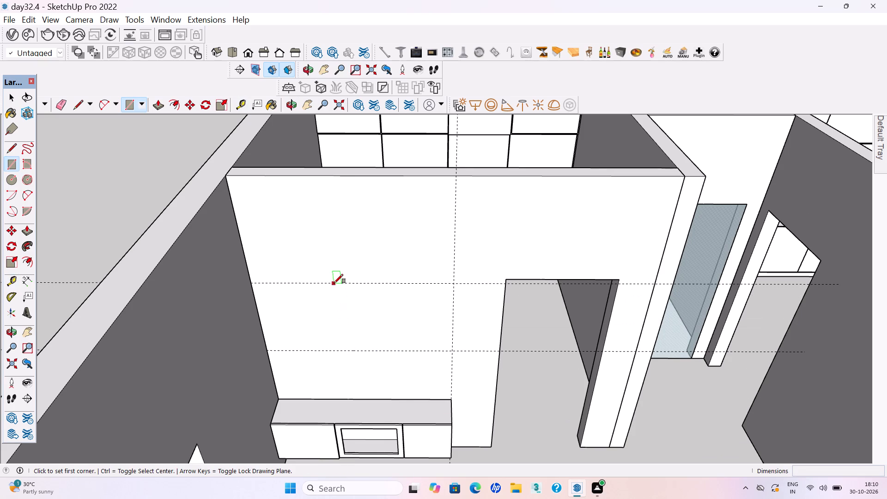
click(269, 284)
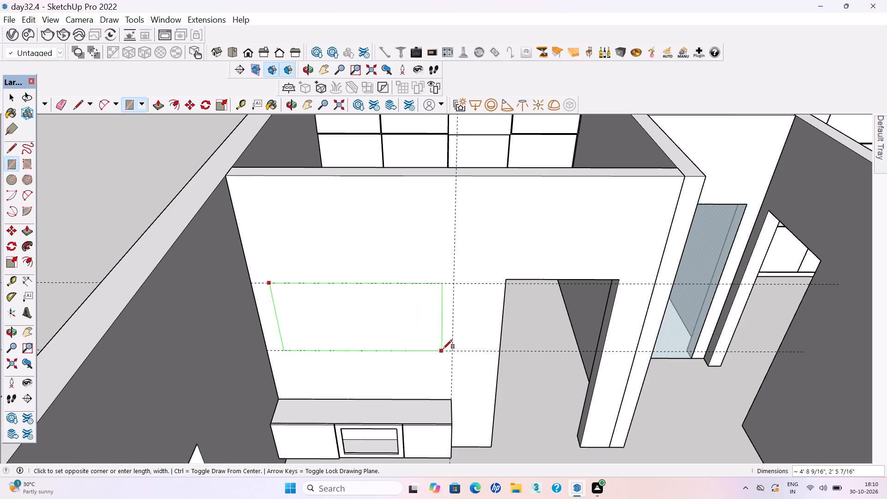
click(451, 348)
key(space)
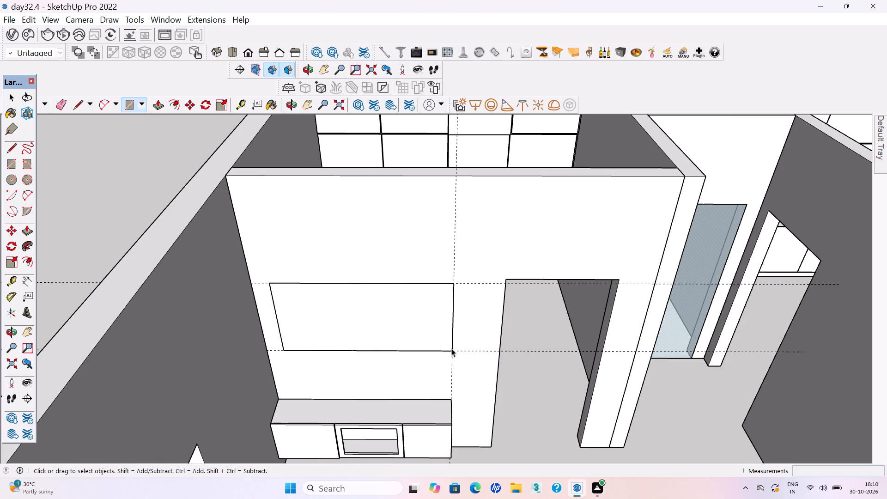
double_click(358, 319)
right_click(358, 319)
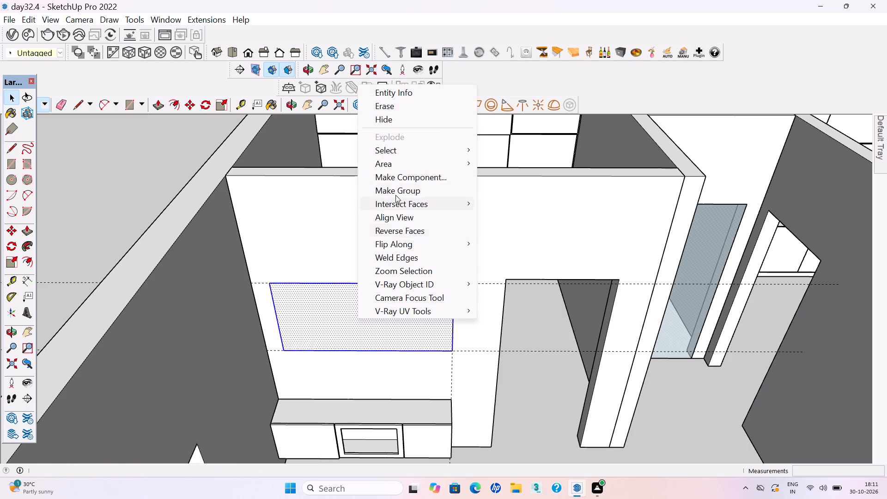
click(393, 184)
Extrude the grouped wall rectangle 18 mm into a panel, leave the group and save the model.
double_click(359, 318)
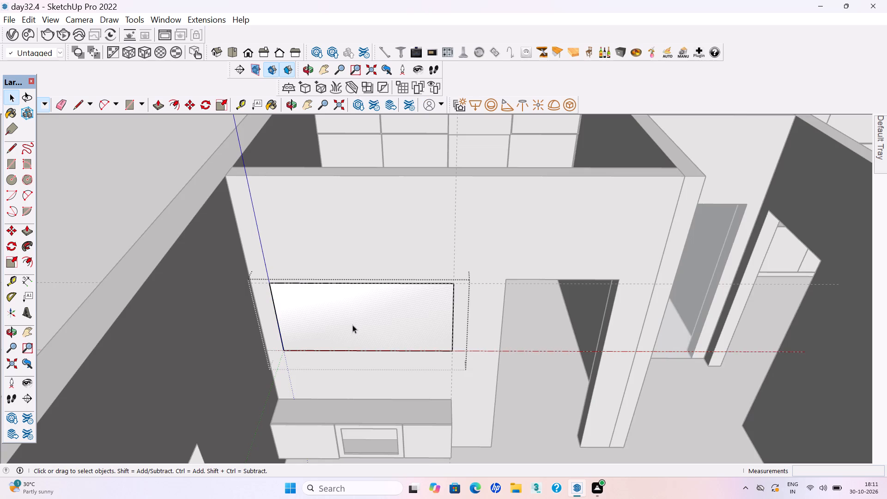
click(352, 325)
key(p)
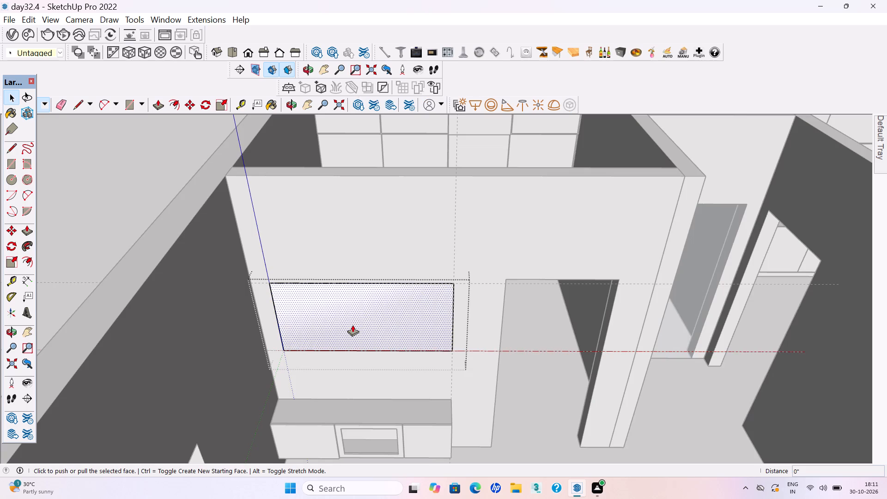
key(Return)
click(352, 325)
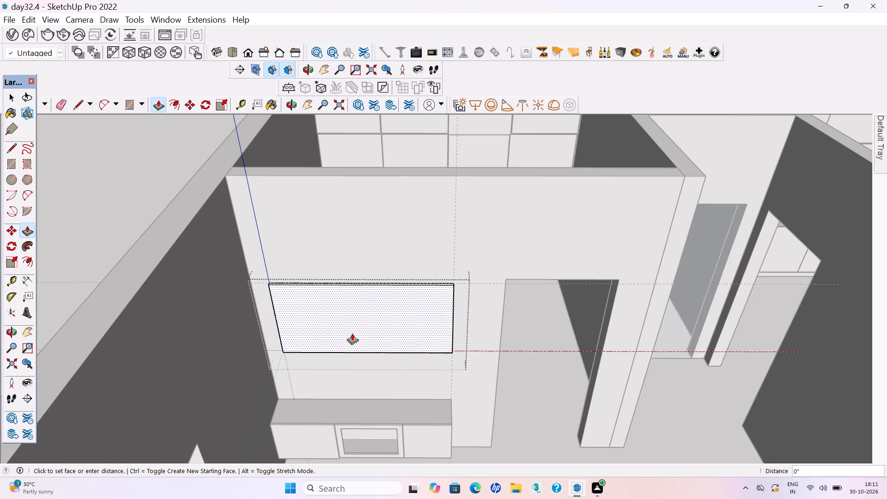
text(18mm)
key(Return)
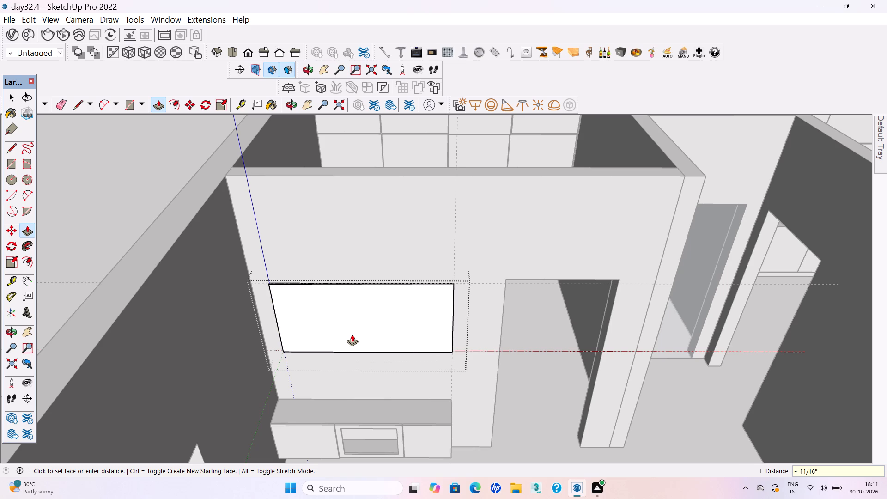
key(space)
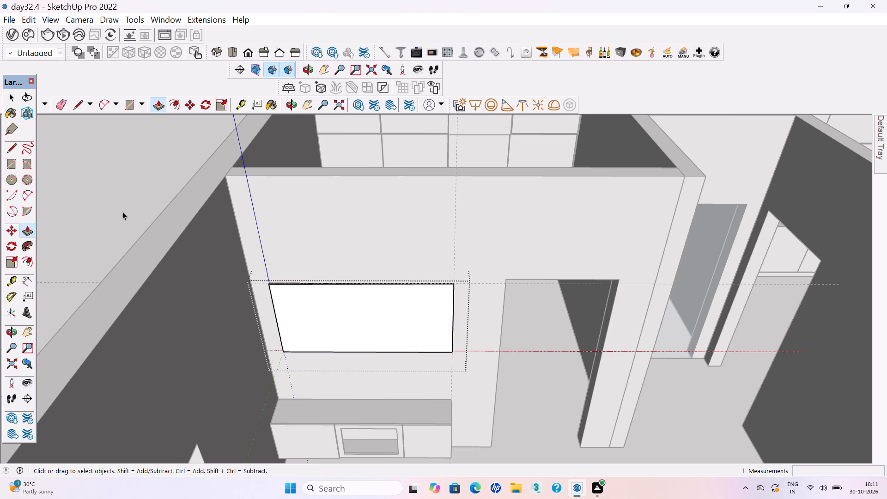
click(122, 211)
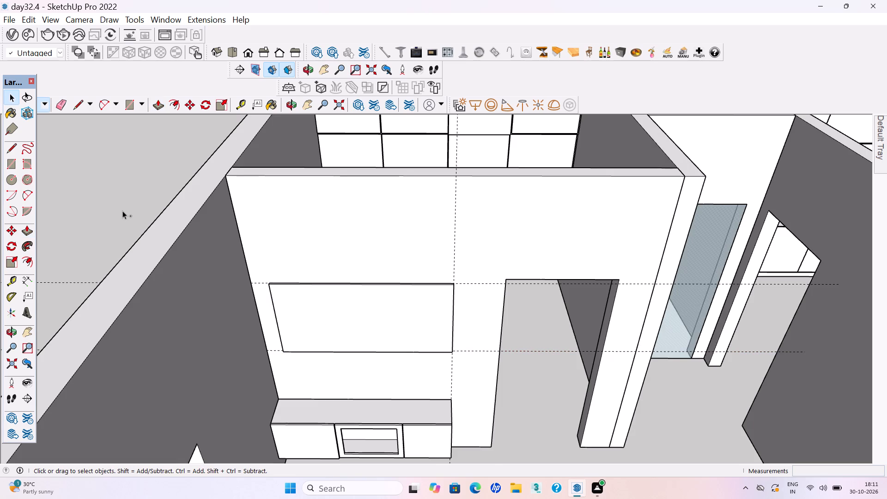
key(ctrl+s)
Delete the two horizontal guides and the vertical guide around the wall panel.
scroll(205, 288, down, 5)
scroll(298, 357, down, 4)
drag(131, 387, 85, 285)
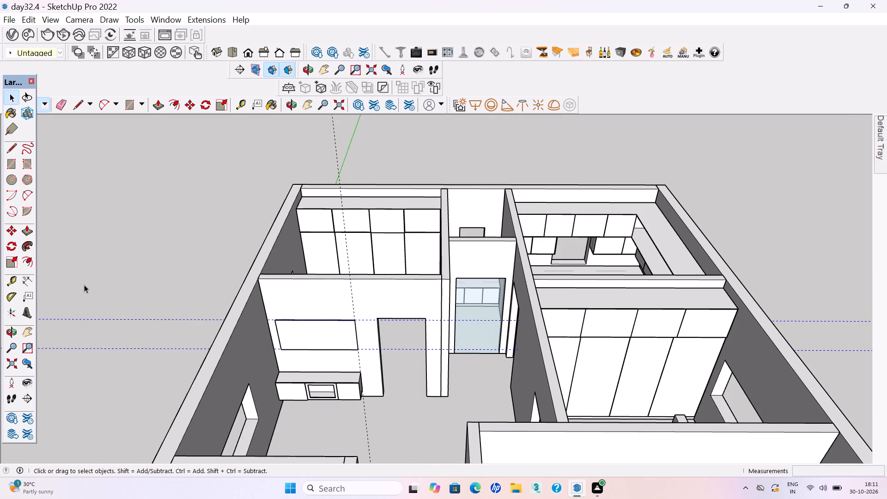
key(Delete)
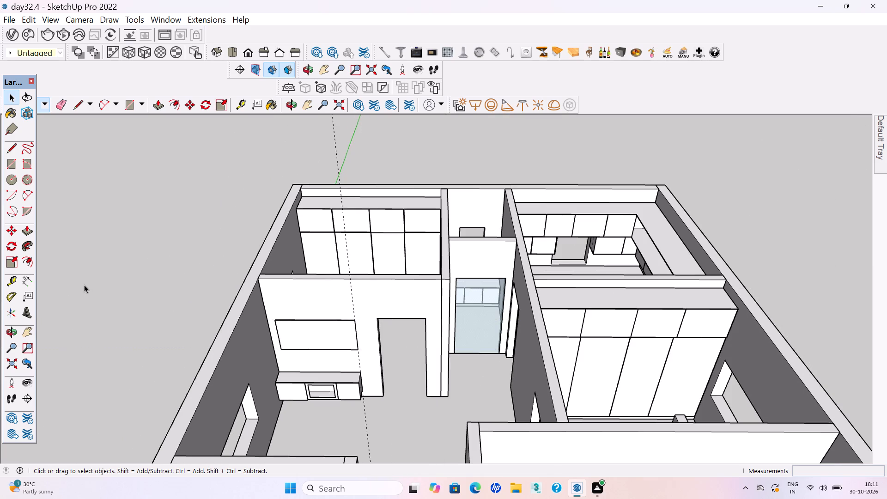
scroll(327, 453, down, 5)
middle_drag(357, 372, 353, 329)
drag(356, 208, 317, 150)
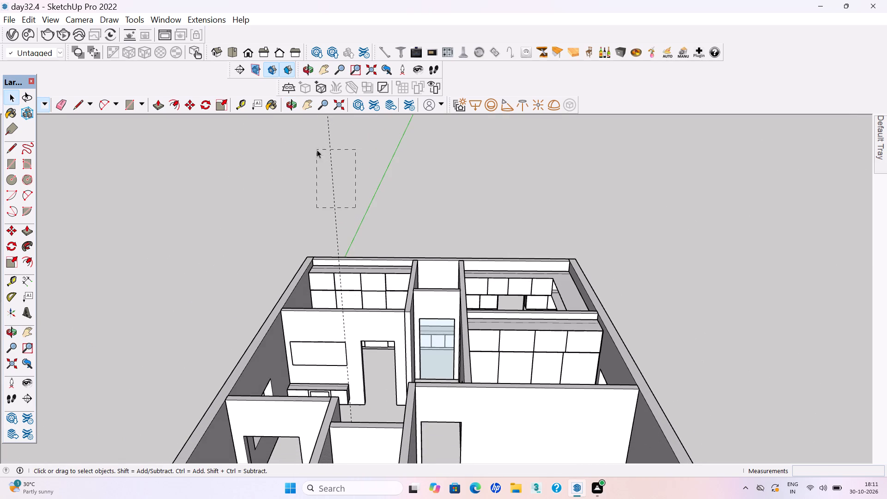
drag(317, 150, 311, 142)
key(Delete)
Move the wall panel down about 6 1/16" toward the cabinet and save the model.
scroll(339, 298, up, 5)
scroll(344, 384, up, 3)
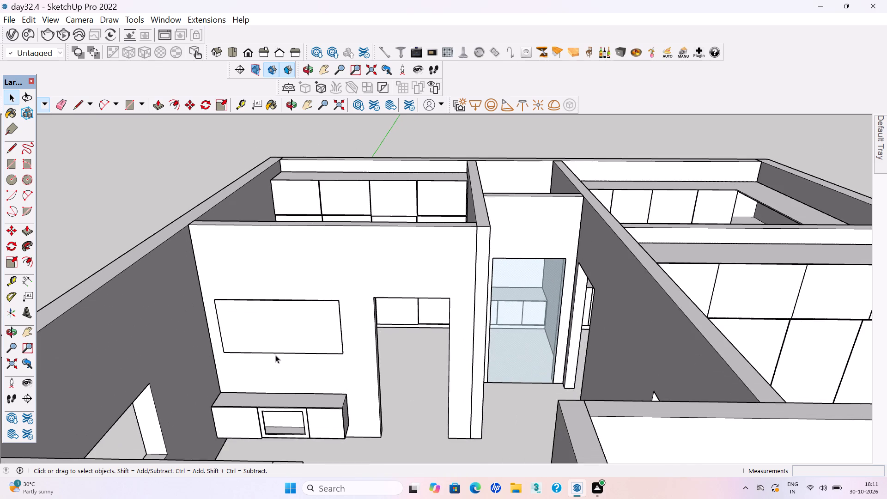
scroll(275, 354, up, 1)
middle_click(261, 308)
middle_drag(262, 311, 279, 338)
scroll(278, 369, up, 2)
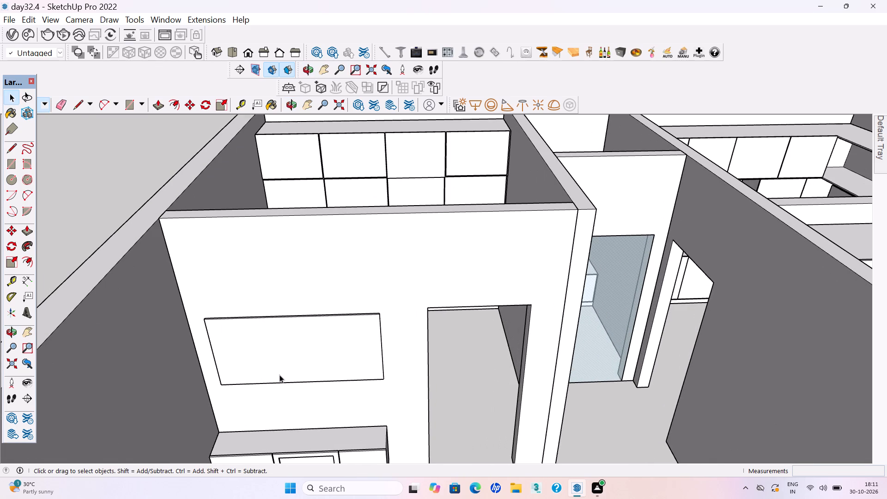
click(279, 375)
key(m)
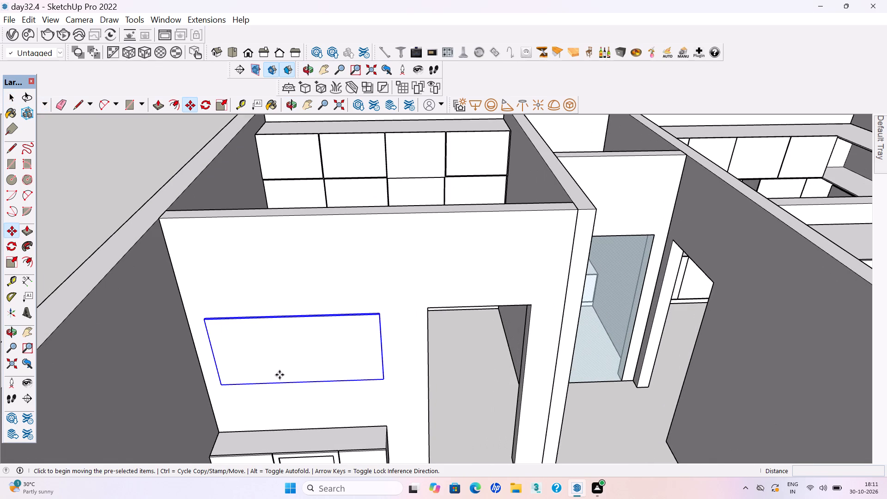
key(Return)
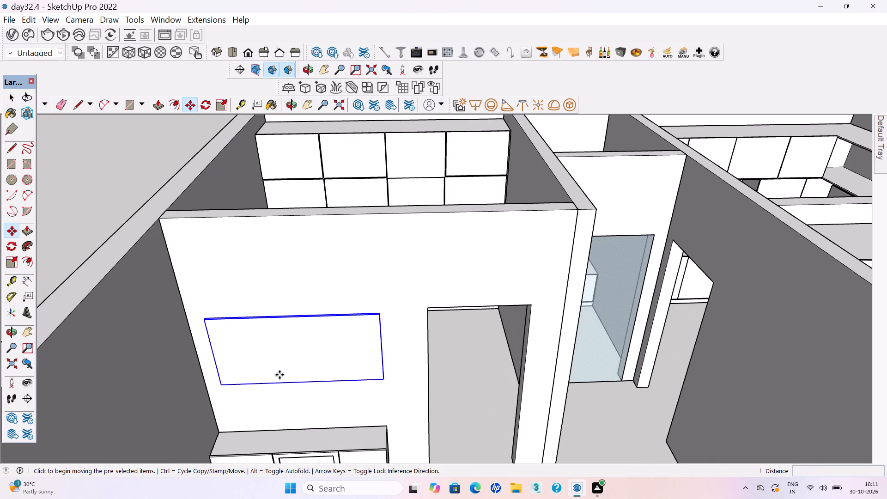
click(279, 375)
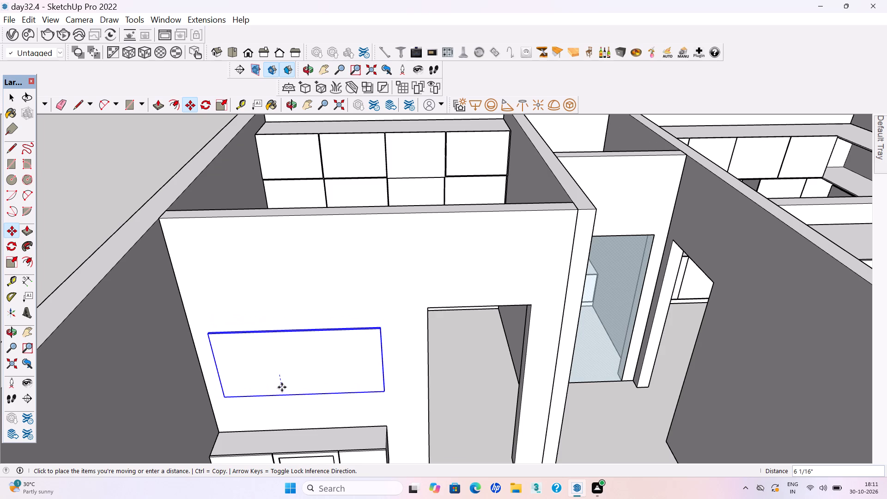
click(282, 387)
scroll(271, 364, up, 1)
key(space)
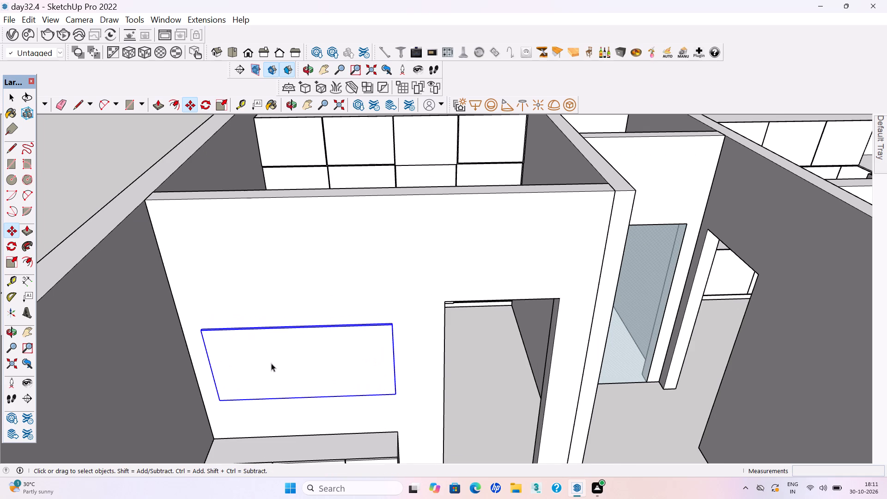
scroll(271, 363, up, 1)
scroll(273, 368, down, 10)
click(171, 285)
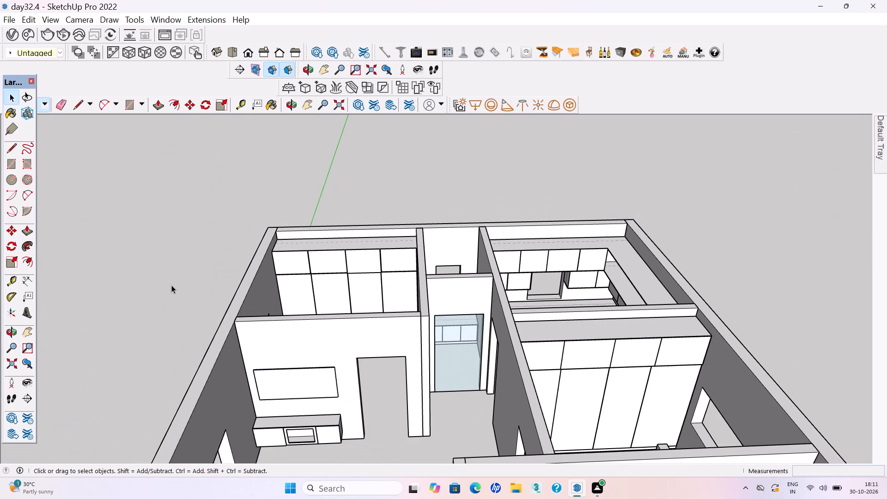
key(ctrl+s)
key(ctrl+s)
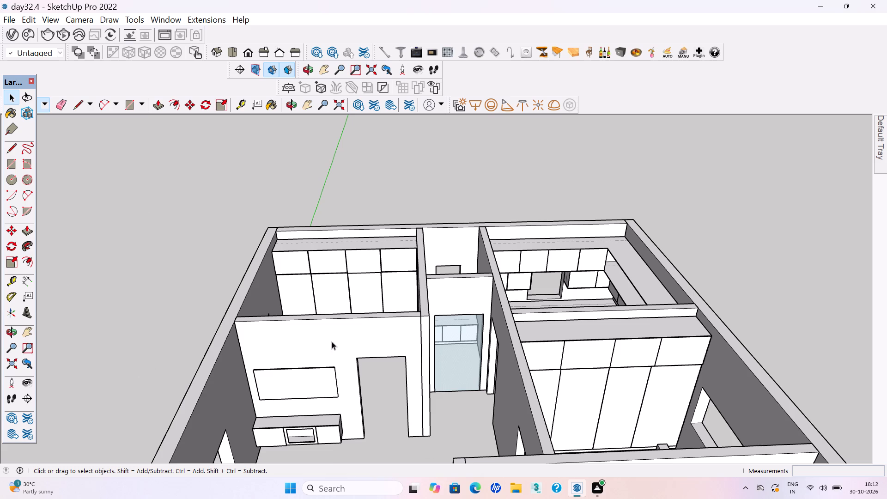
Inspect the cabinet wall with its panel and the glazed opening in the narrow passage beside it.
scroll(353, 329, down, 5)
middle_drag(347, 335, 361, 384)
scroll(356, 397, up, 3)
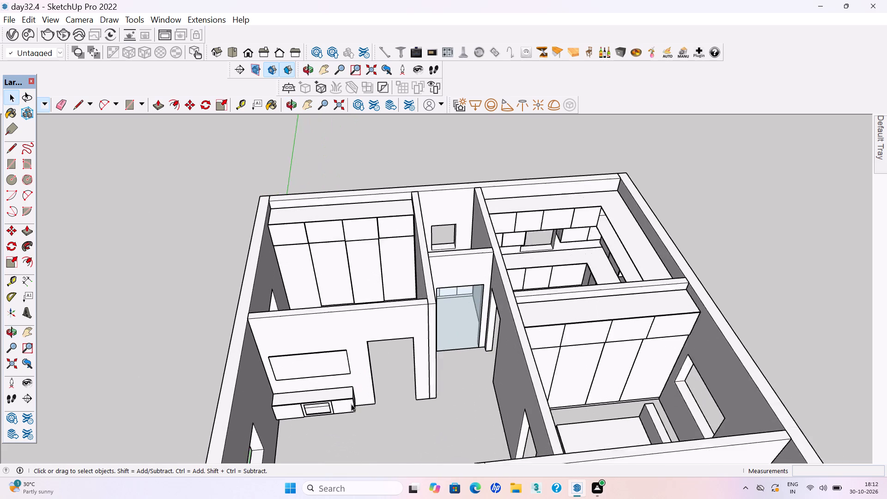
scroll(351, 404, up, 5)
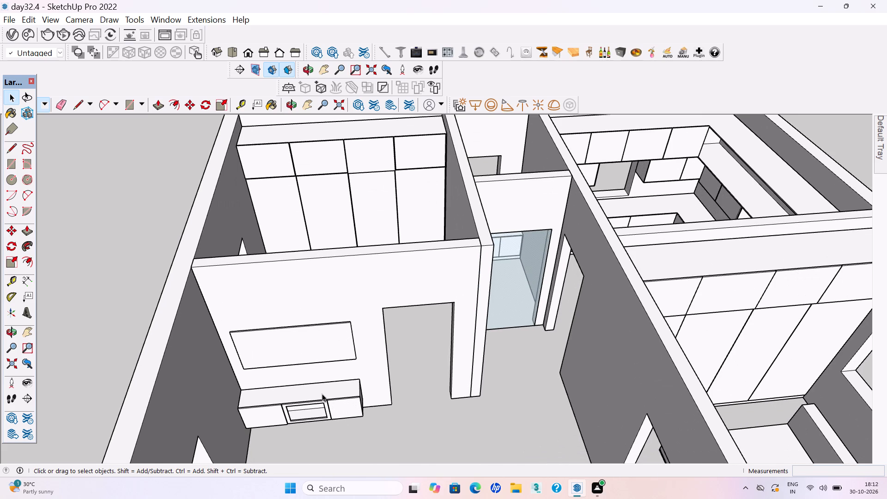
scroll(286, 372, down, 3)
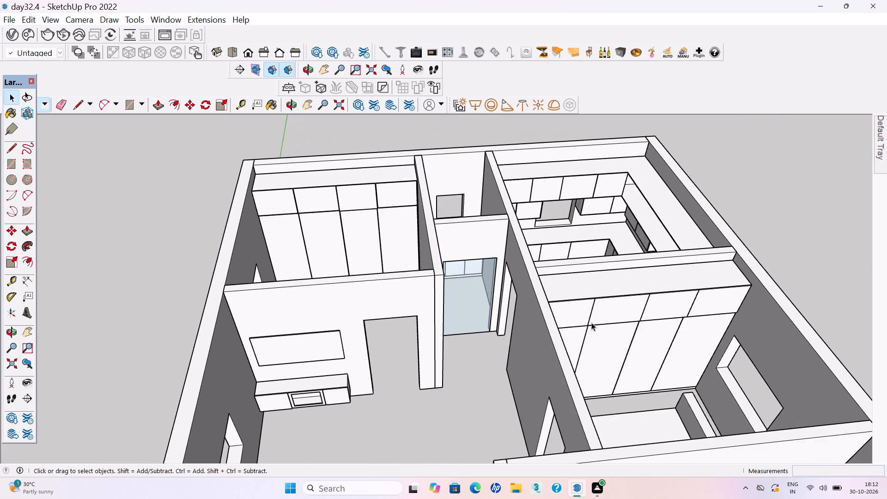
middle_drag(594, 323, 531, 331)
scroll(478, 306, up, 7)
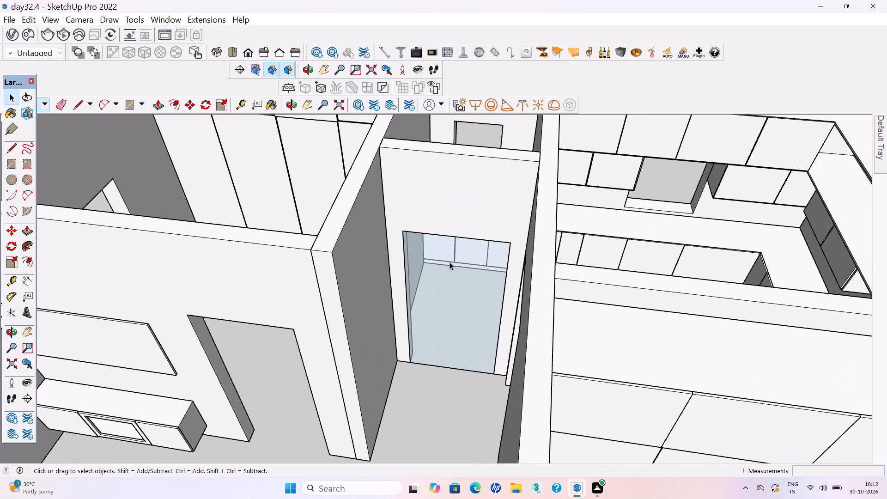
scroll(450, 260, up, 5)
middle_drag(432, 369, 455, 289)
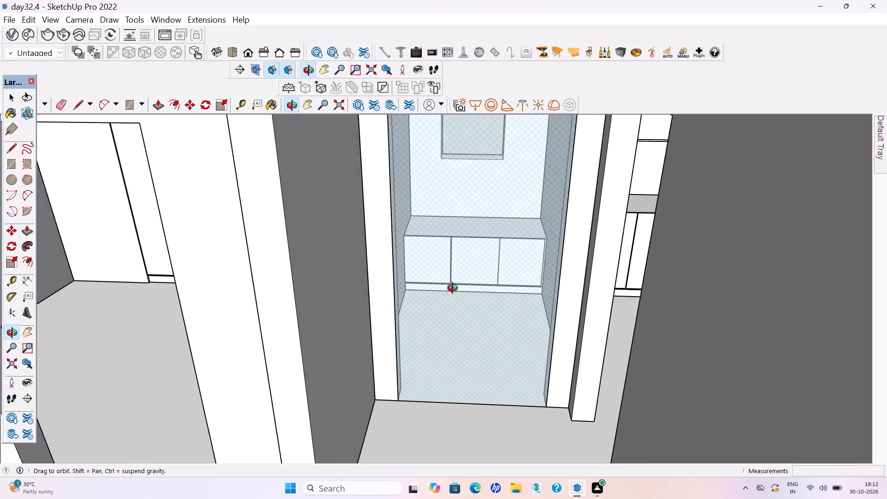
middle_drag(455, 289, 443, 353)
scroll(441, 373, down, 4)
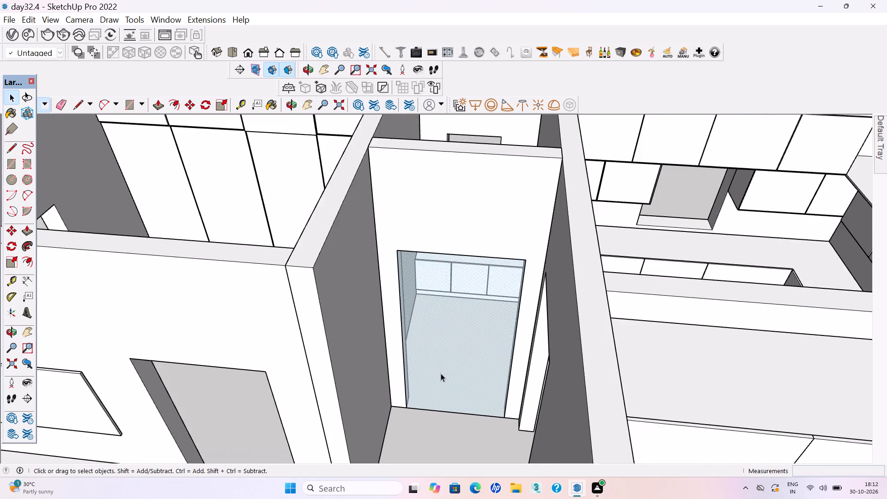
Save the house model with the finished cabinet and wall panel.
scroll(441, 373, down, 15)
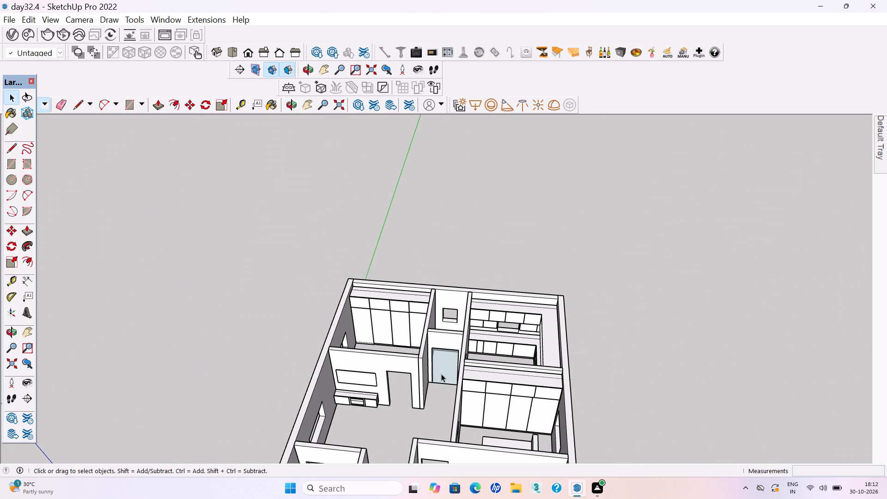
key(ctrl+s)
key(ctrl+s)
Examine the house's overall room layout, then the wall cabinet and the panel above it beside the doorway.
scroll(431, 336, down, 5)
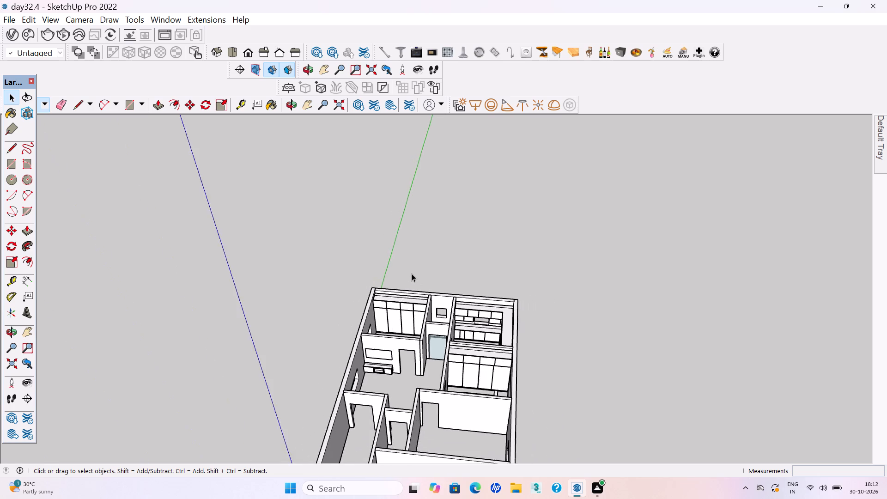
scroll(412, 274, down, 3)
middle_drag(401, 368, 685, 415)
scroll(565, 376, up, 3)
middle_drag(455, 364, 392, 354)
middle_drag(375, 353, 240, 339)
middle_click(210, 338)
scroll(307, 259, up, 4)
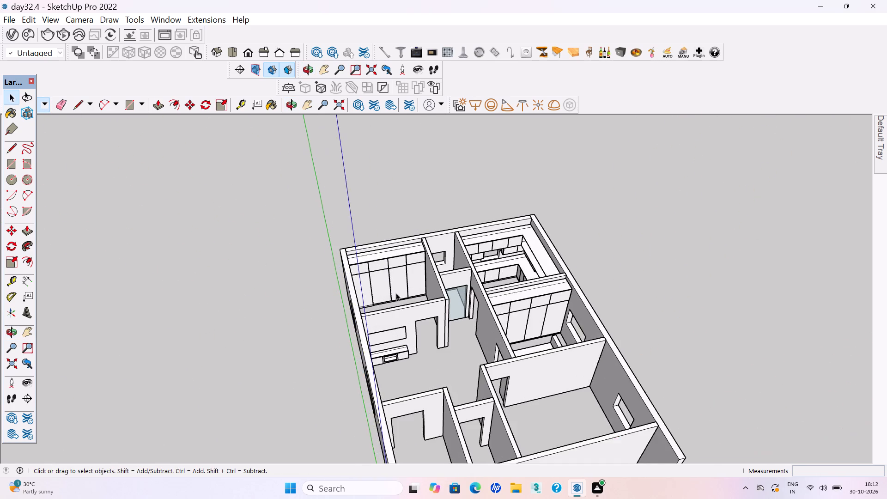
scroll(439, 315, up, 4)
middle_drag(461, 352, 358, 337)
scroll(341, 325, up, 5)
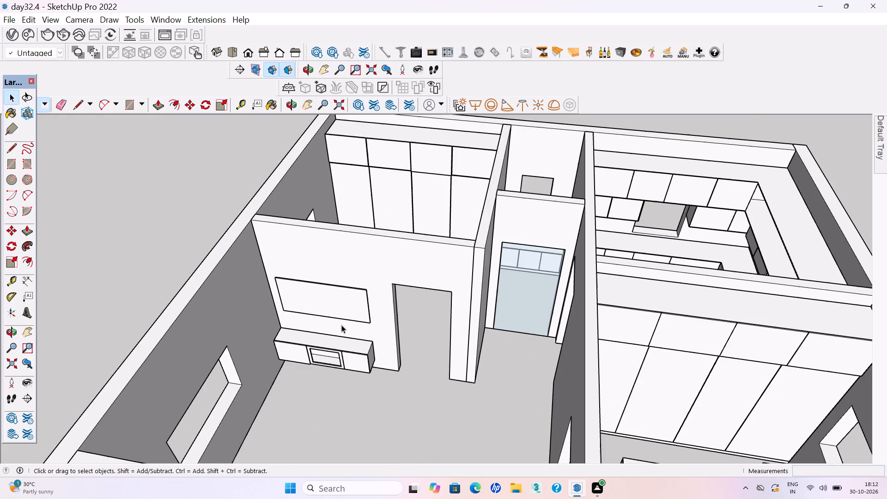
scroll(341, 325, up, 2)
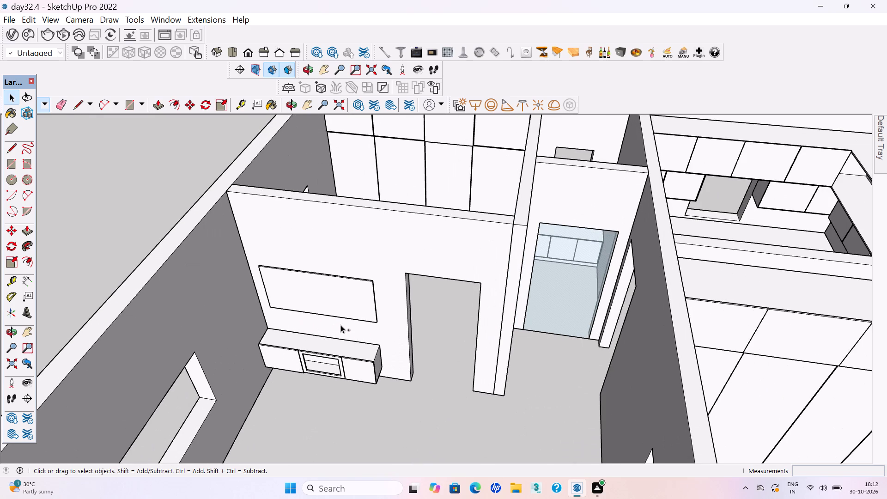
Save the house model after checking the cabinet wall.
key(ctrl+s)
key(ctrl+s)
key(ctrl+s)
Check the whole house layout from the opposite side and save the model.
scroll(378, 343, down, 8)
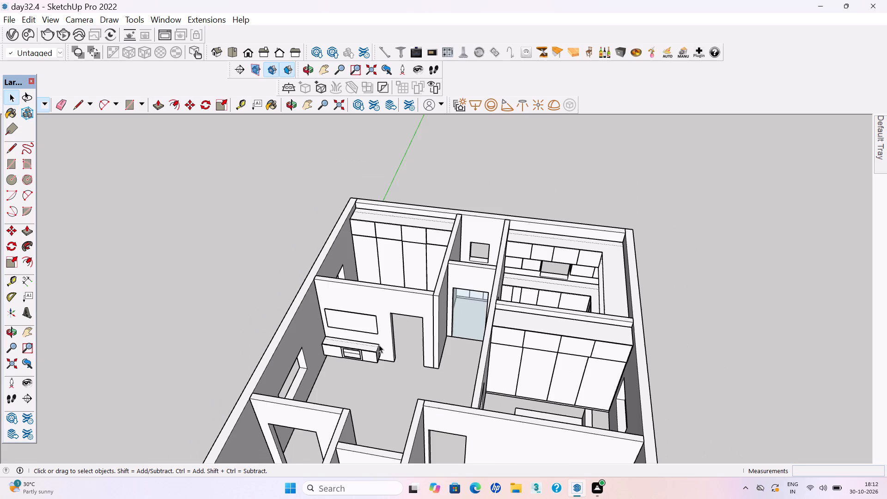
scroll(379, 345, down, 4)
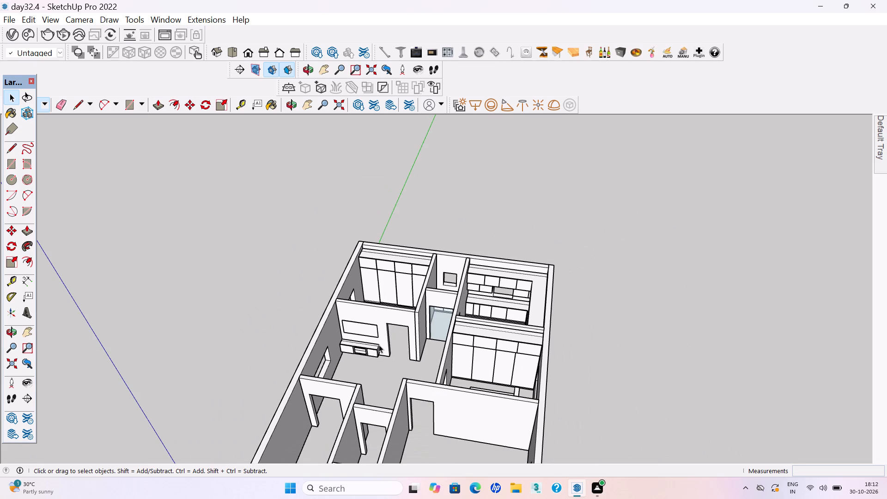
middle_drag(401, 348, 702, 382)
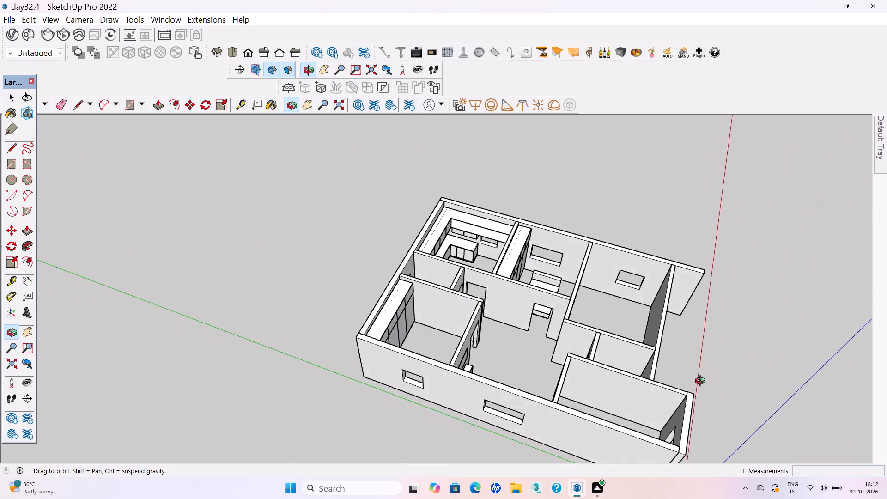
middle_drag(702, 382, 647, 396)
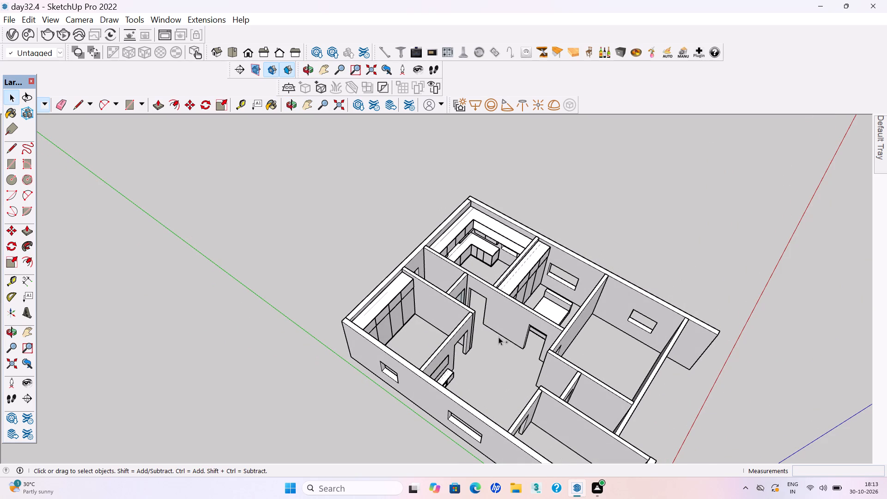
key(ctrl+s)
key(ctrl+s)
key(ctrl+s)
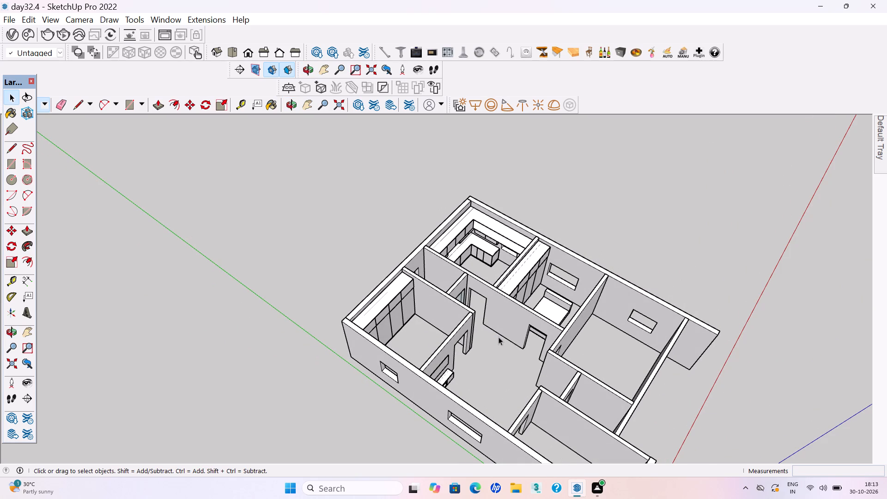
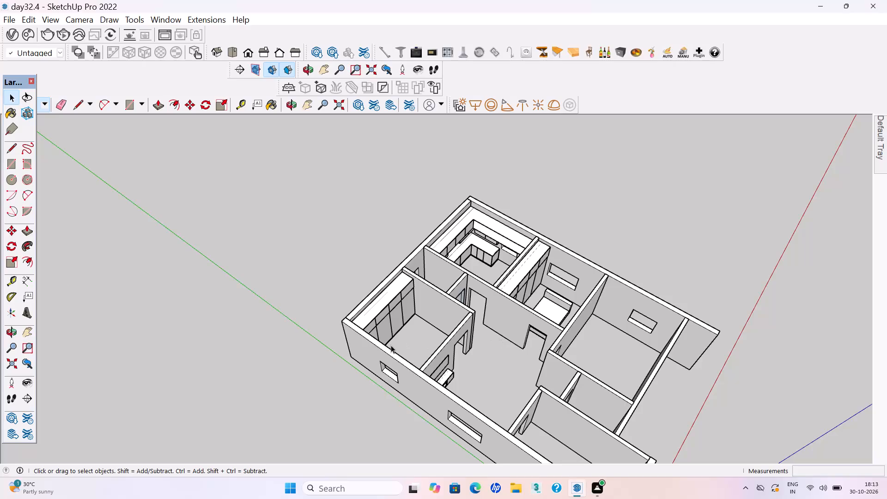
Review the house layout from the entrance side, looking towards the cabinet wall and wardrobes, and save the model.
scroll(391, 345, down, 5)
middle_drag(490, 347, 244, 304)
middle_drag(242, 306, 237, 309)
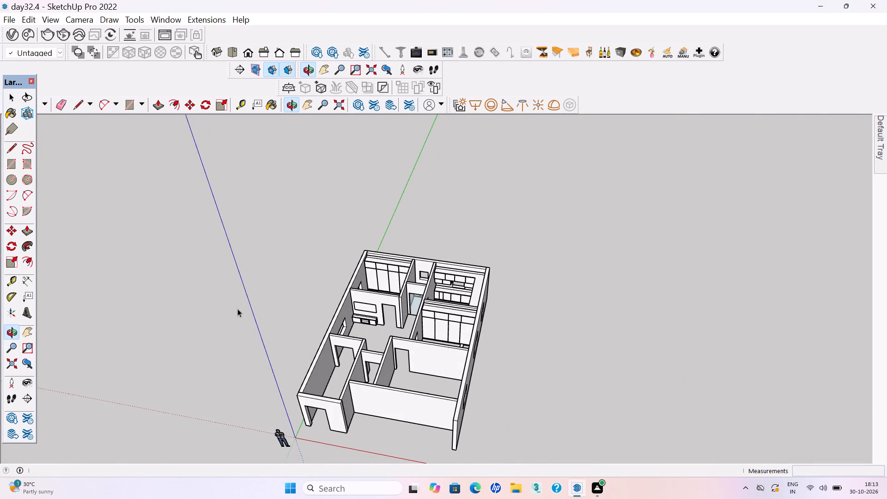
scroll(312, 282, up, 3)
scroll(365, 358, up, 2)
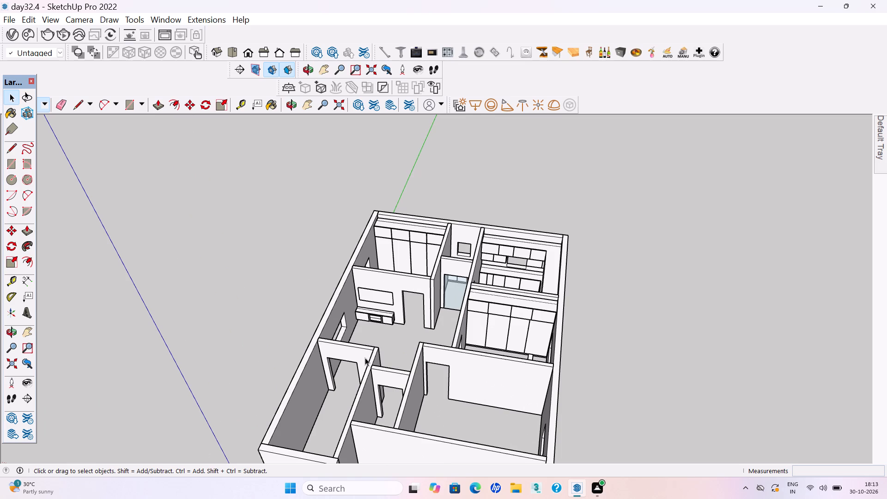
scroll(365, 358, down, 2)
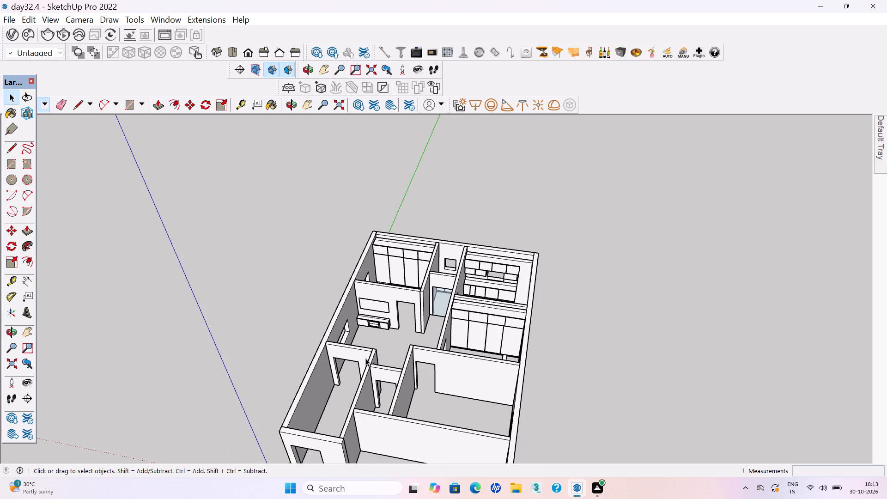
key(ctrl+s)
key(ctrl+s)
key(ctrl+s)
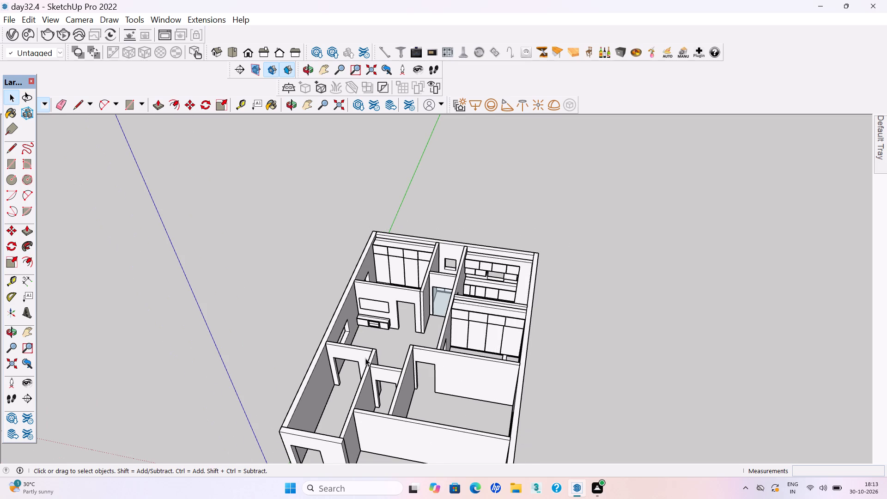